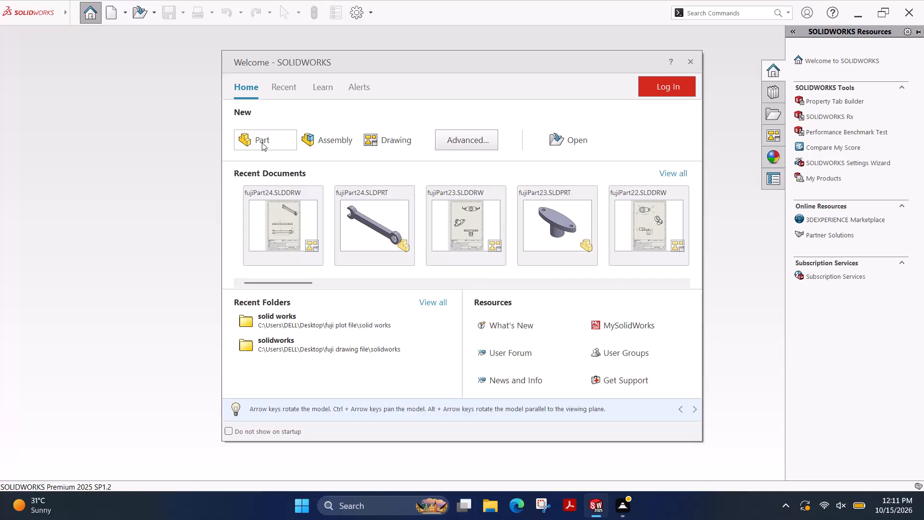
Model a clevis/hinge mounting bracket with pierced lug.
Create a new part and start a sketch on the Top Plane.
click(262, 143)
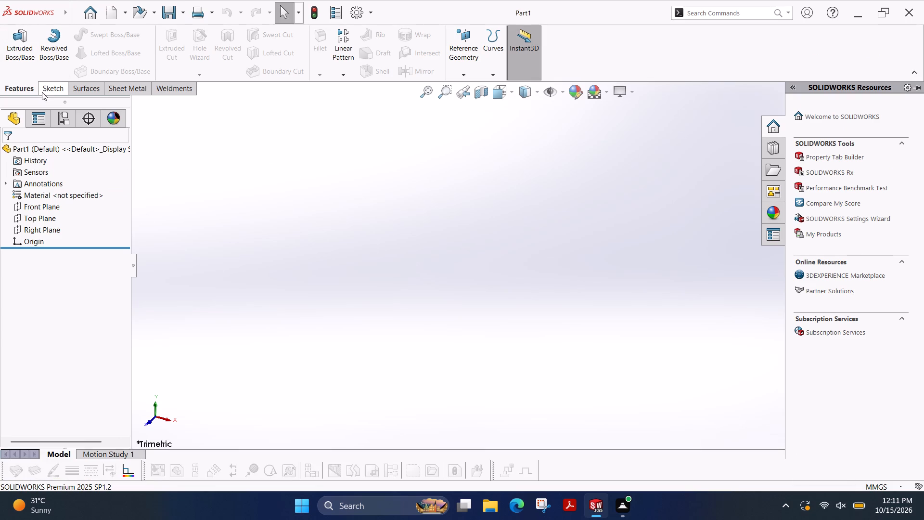
click(44, 88)
click(11, 44)
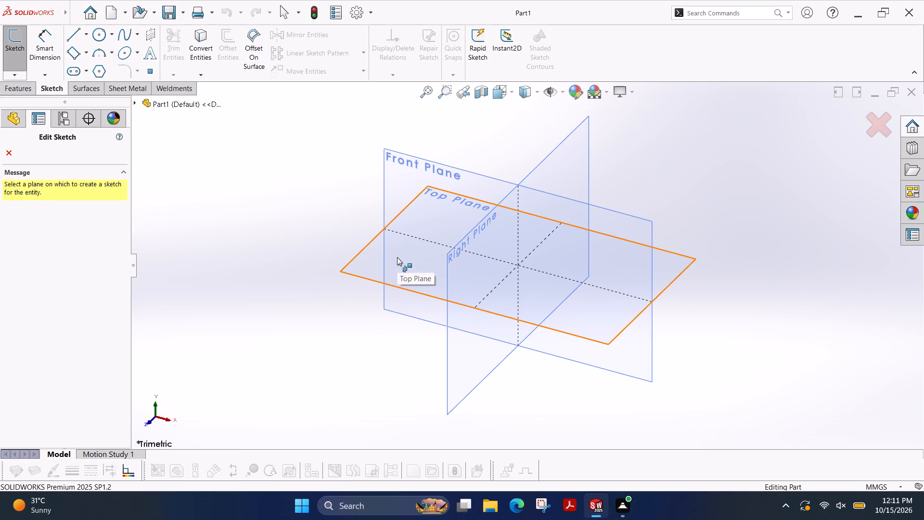
click(397, 257)
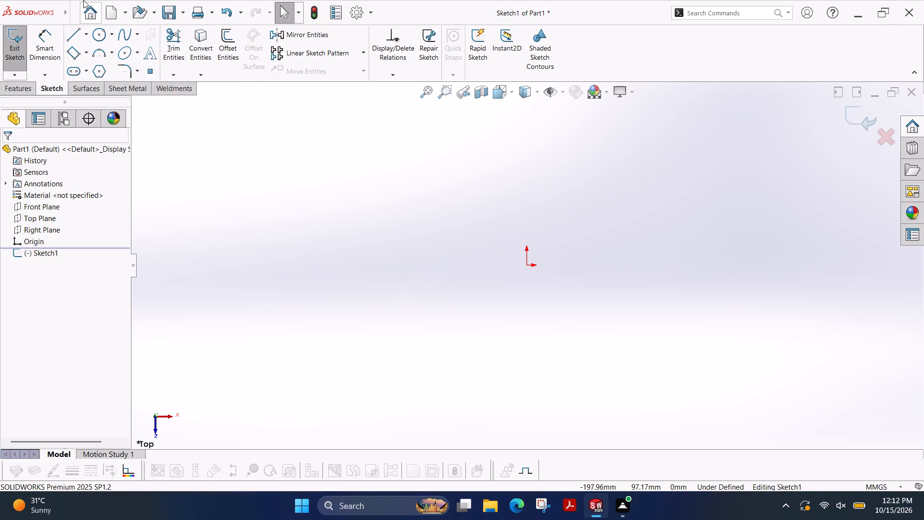
Sketch a center rectangle about 179 mm wide and 103 mm high, centred on the origin.
click(87, 56)
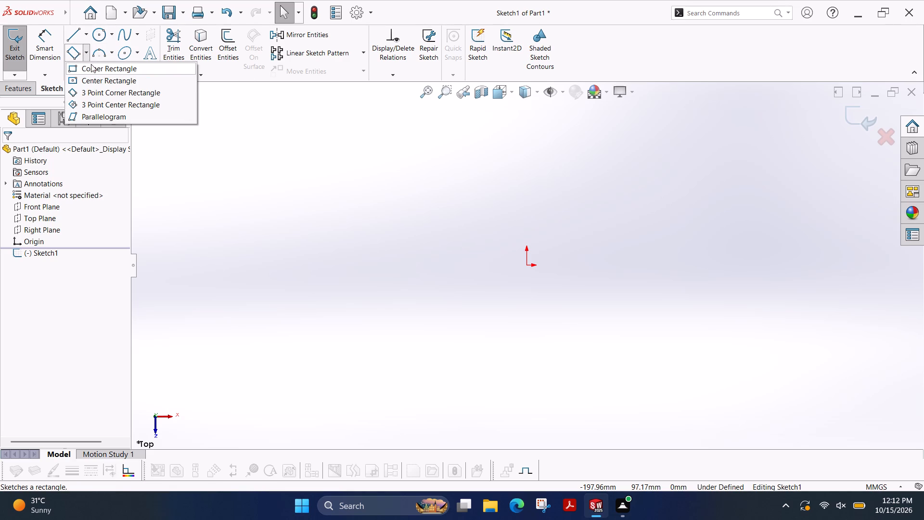
click(120, 85)
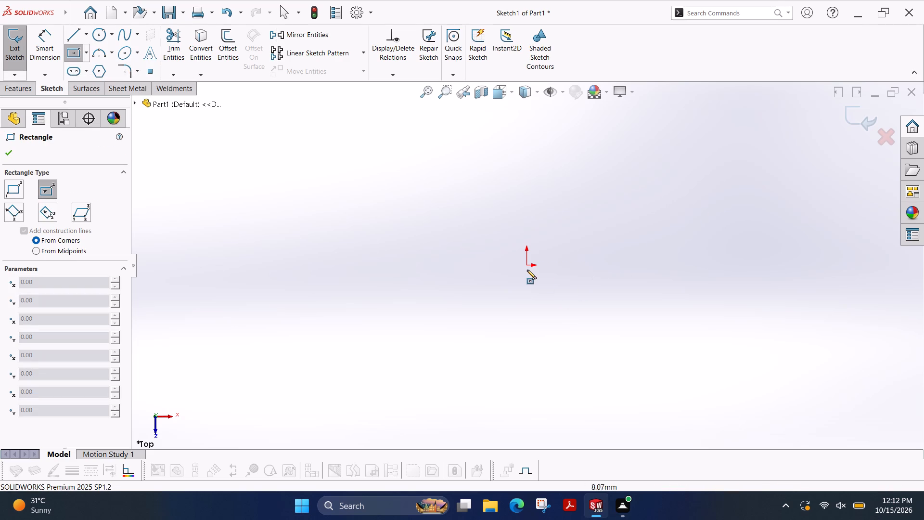
click(527, 265)
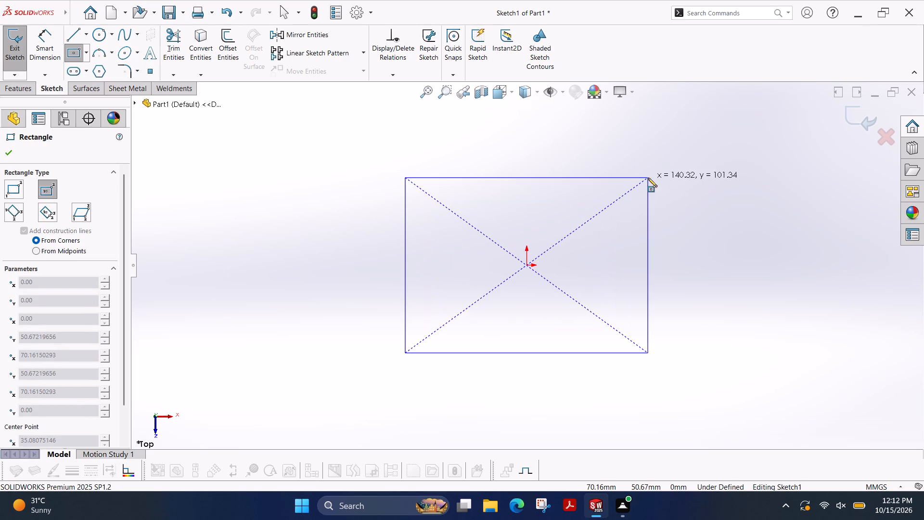
click(681, 177)
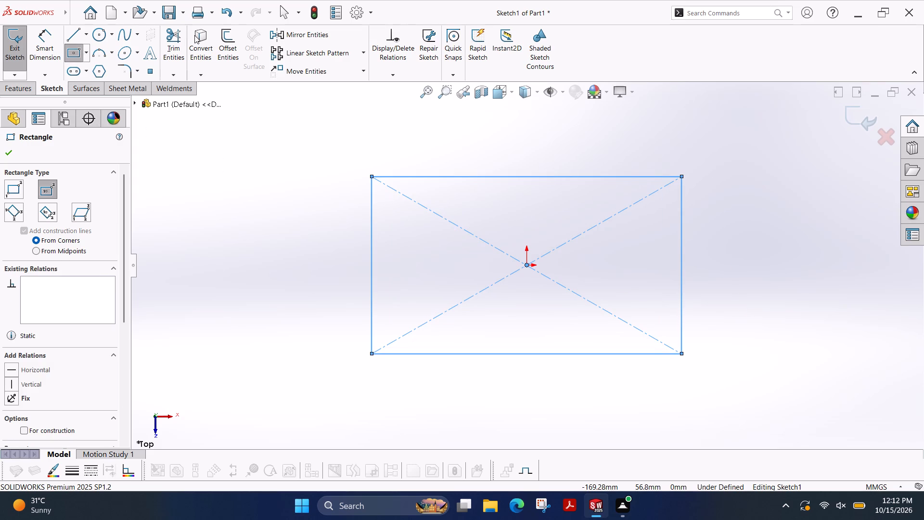
Dimension the rectangle 60 mm wide and 30 mm high.
click(44, 40)
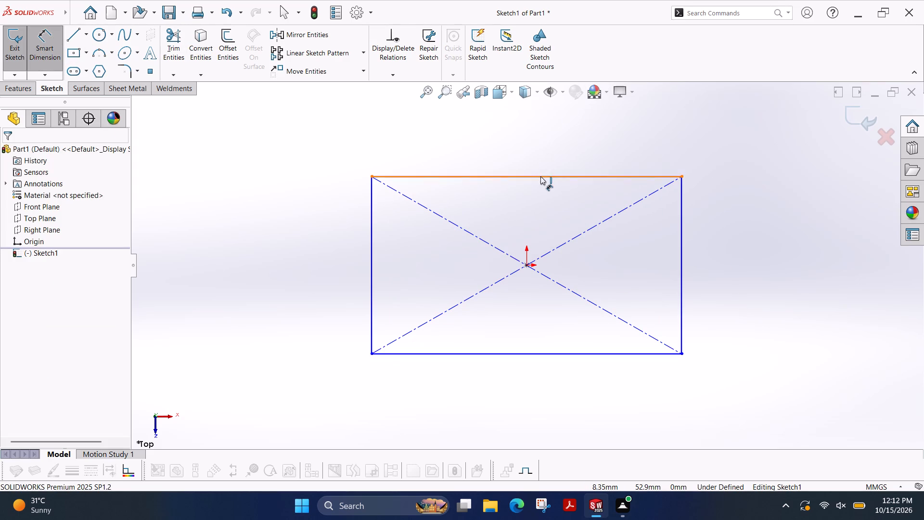
click(540, 177)
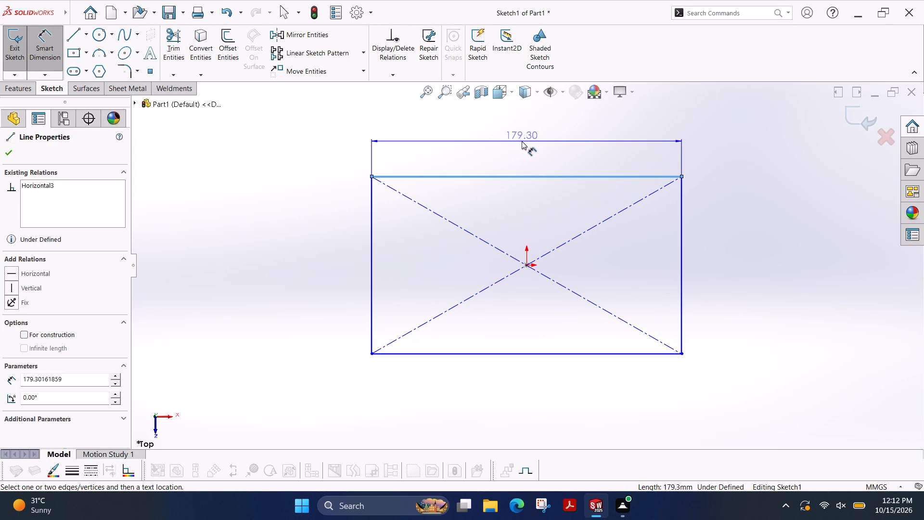
click(522, 141)
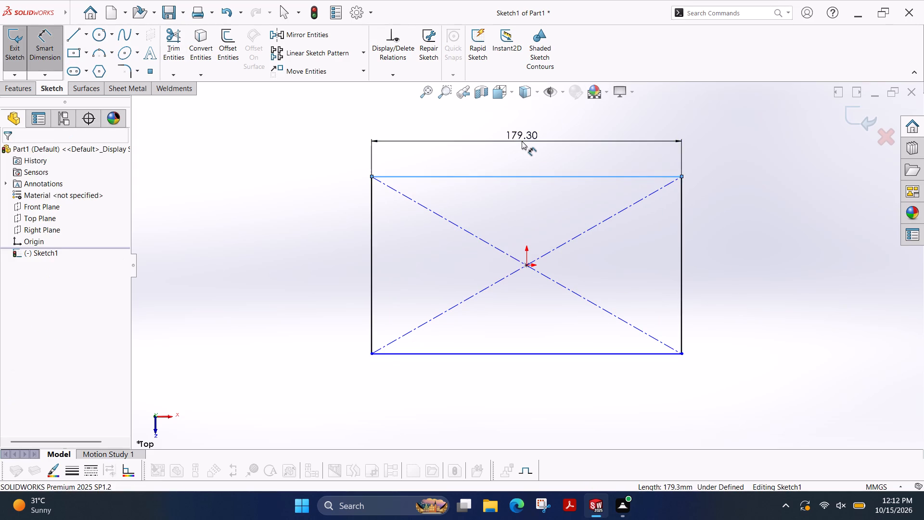
text(60)
key(Return)
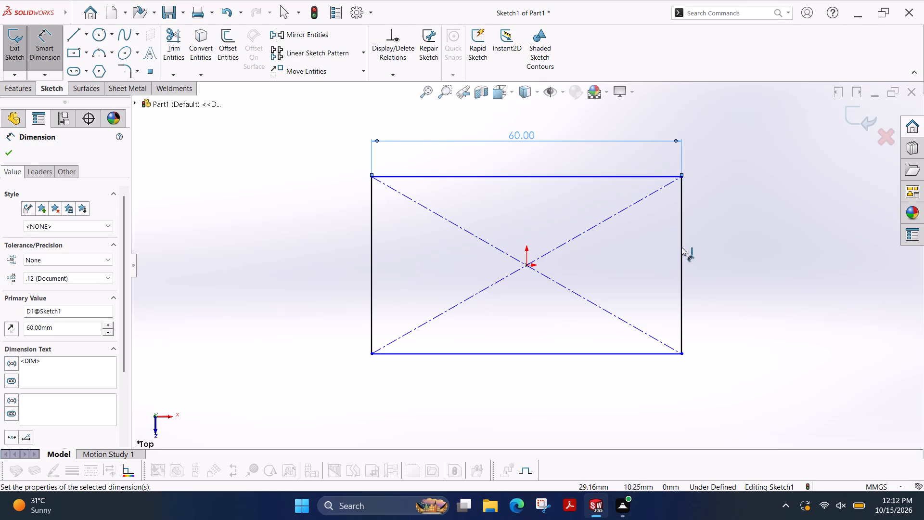
click(683, 251)
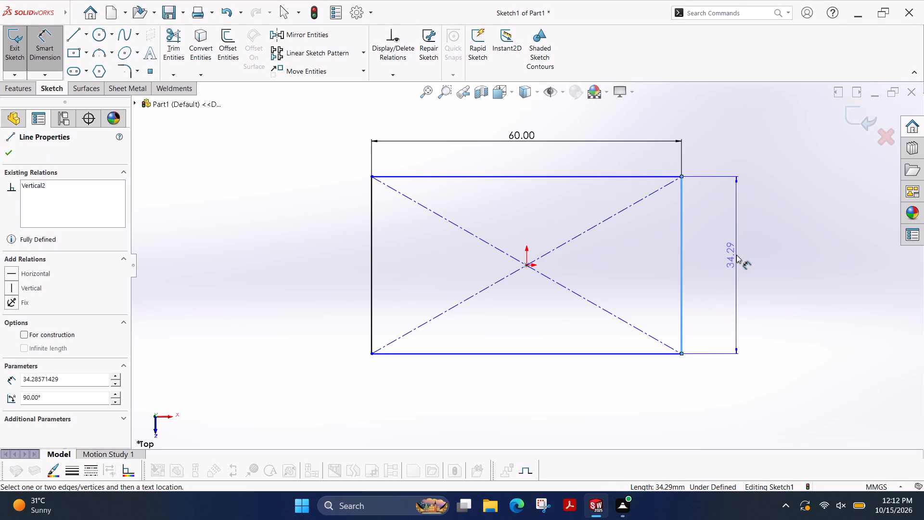
click(736, 255)
text(30)
key(Return)
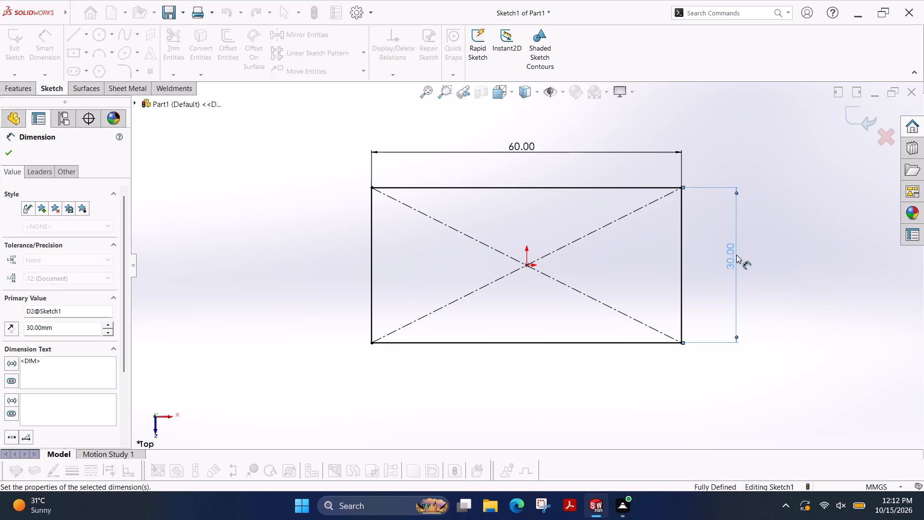
Trim away the rectangle's diagonal construction lines.
click(180, 52)
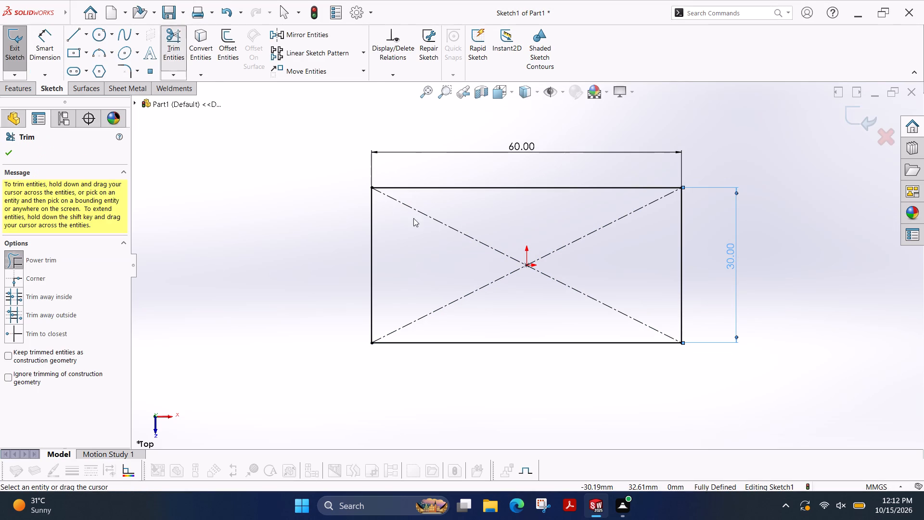
drag(500, 226, 528, 248)
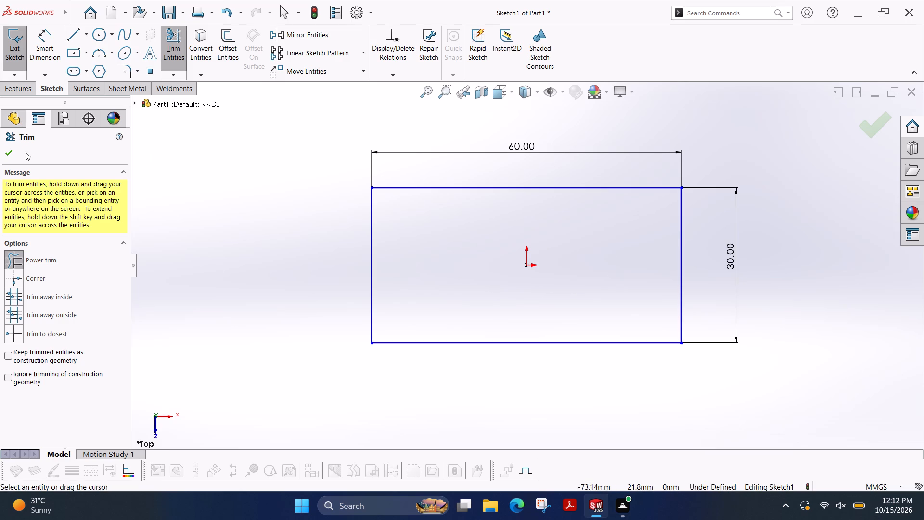
click(13, 154)
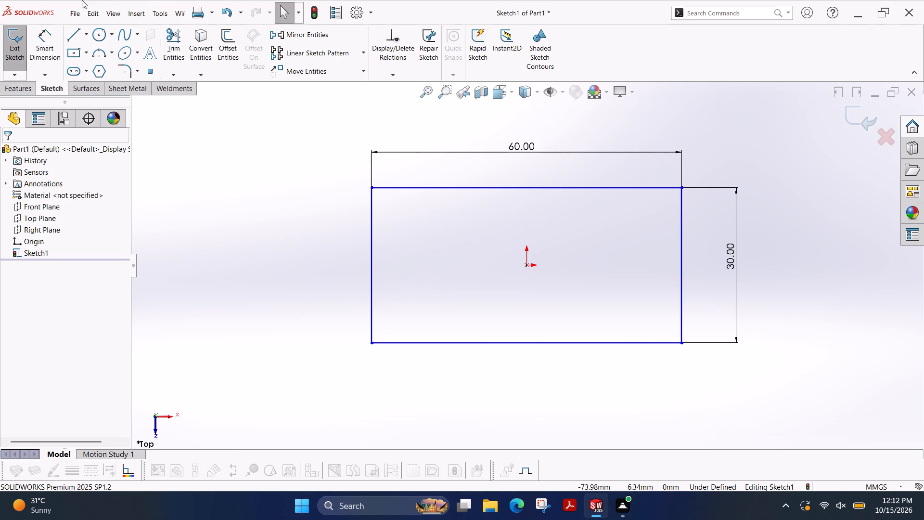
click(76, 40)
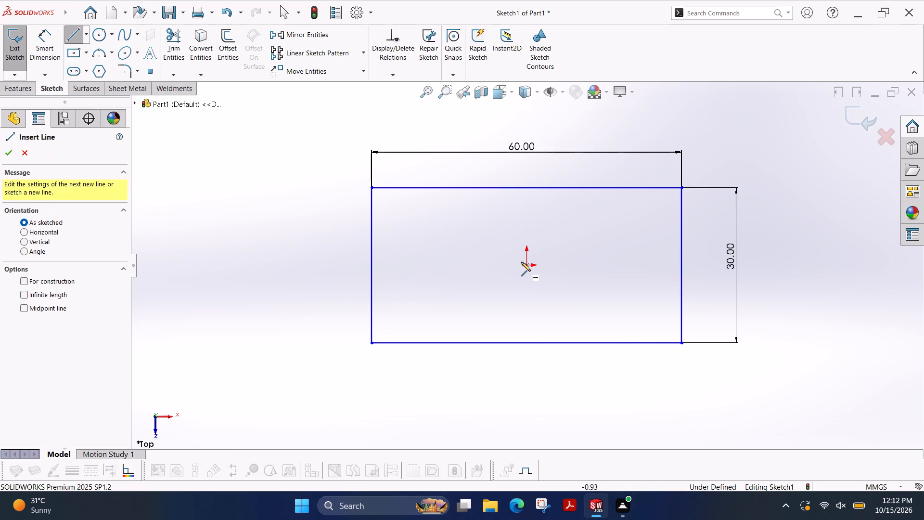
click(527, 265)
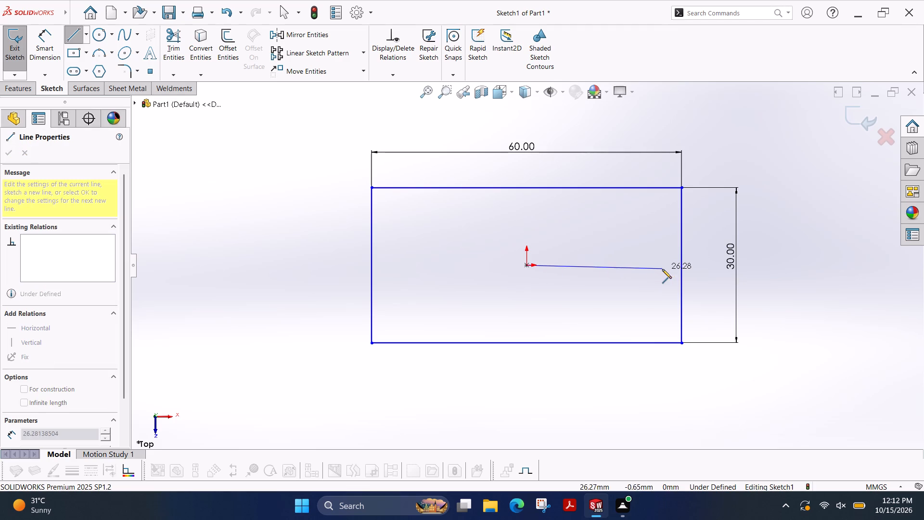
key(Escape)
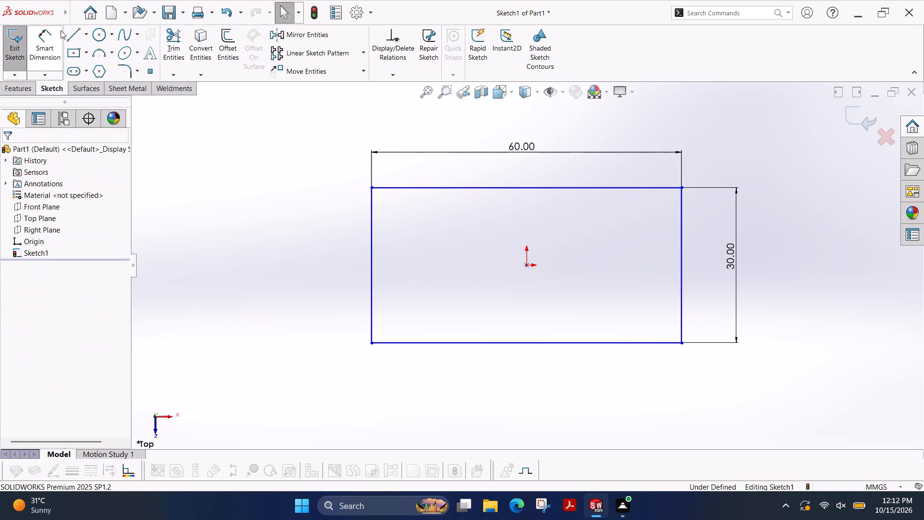
Draw a horizontal construction midpoint line centred on the origin, 60 mm long, spanning the rectangle's two vertical edges.
click(73, 34)
click(38, 284)
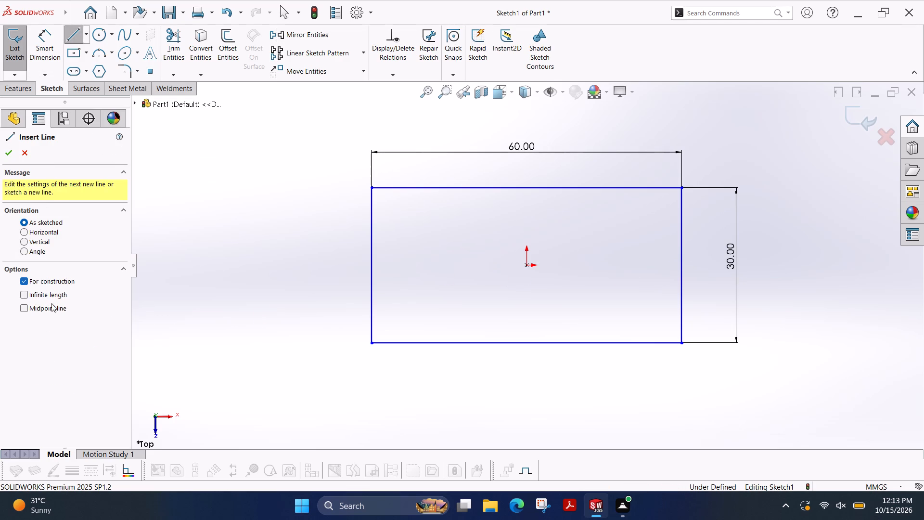
click(51, 308)
click(525, 265)
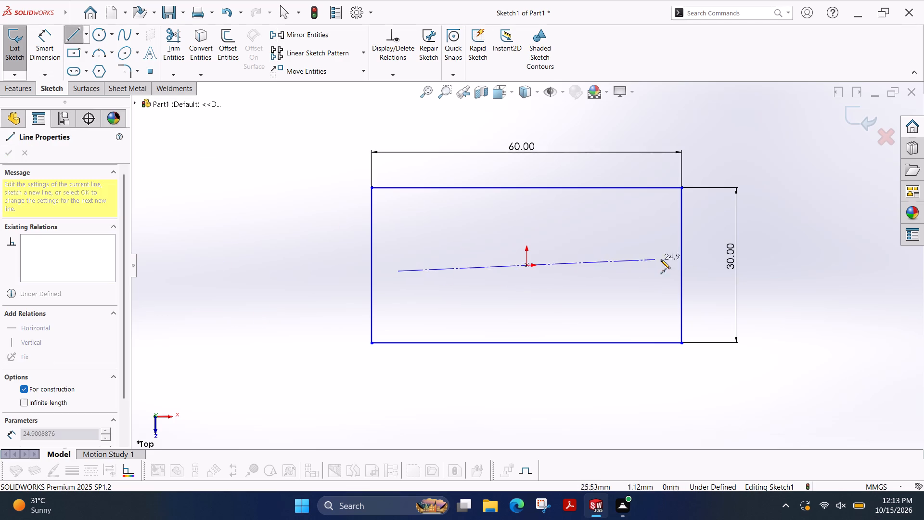
click(680, 266)
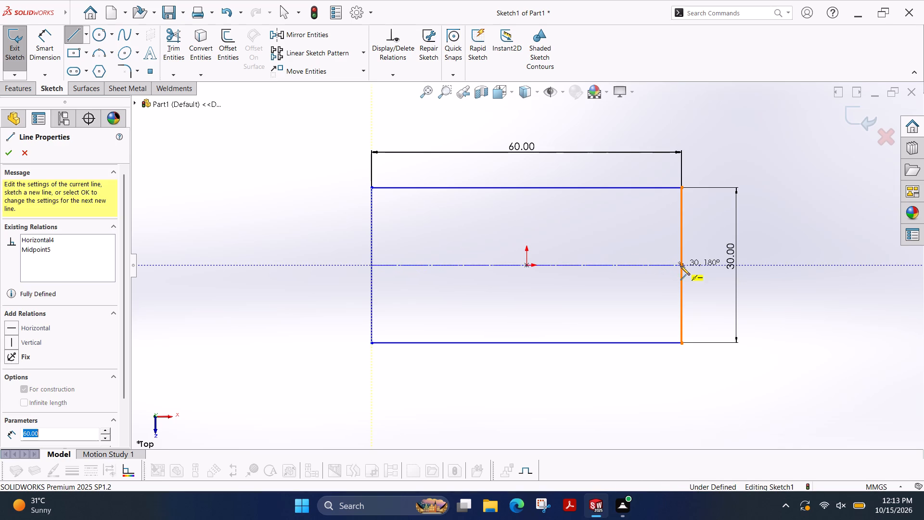
key(Escape)
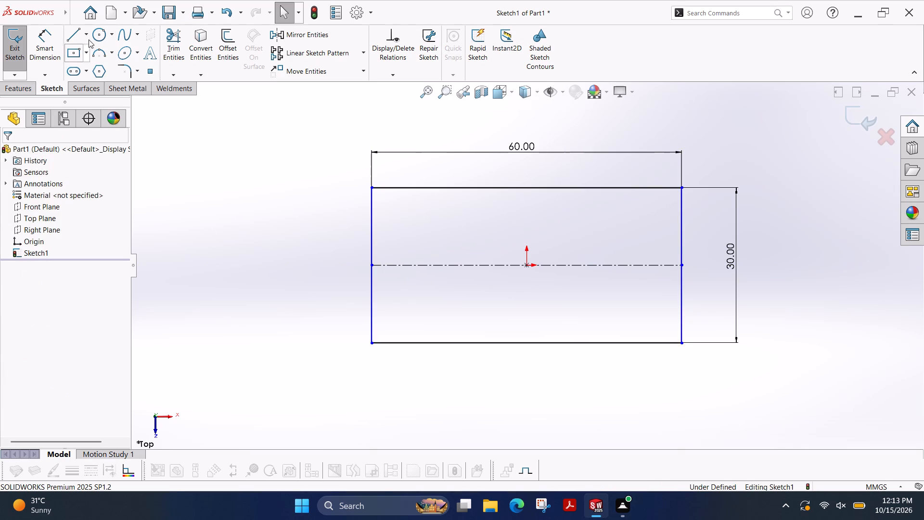
Sketch two circles on the centerline, radius about 3.7 mm near the right edge and about 4.6 mm near the left edge.
click(101, 40)
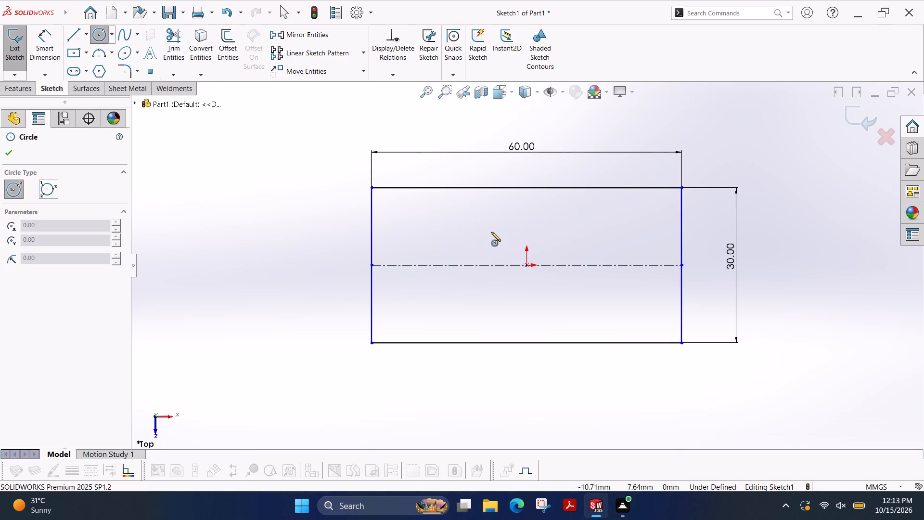
click(630, 265)
click(645, 254)
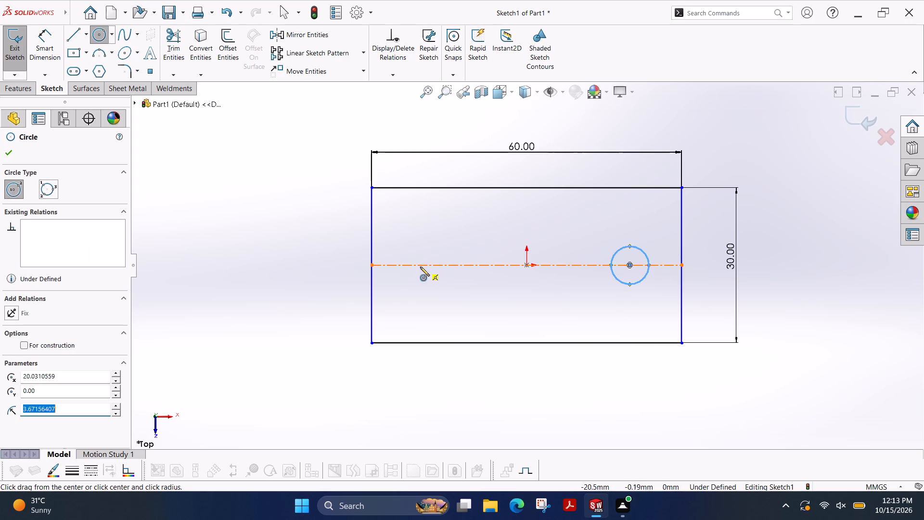
click(417, 264)
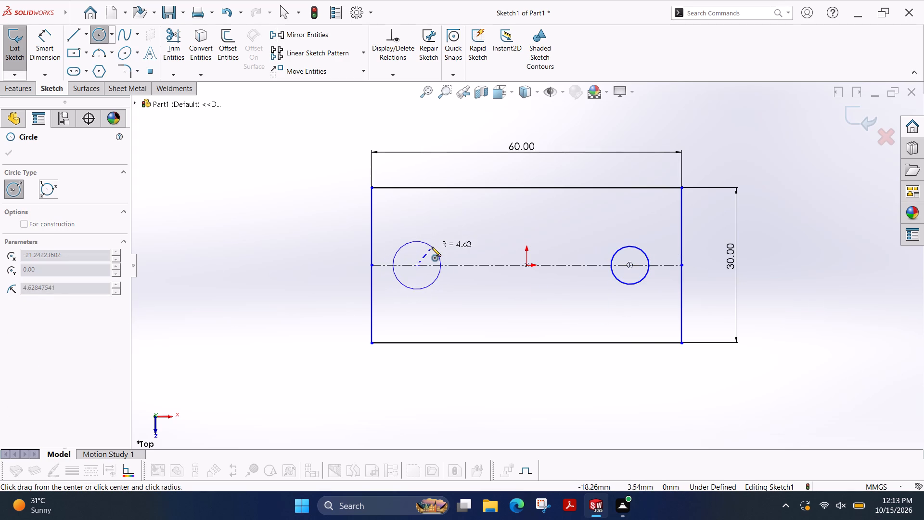
click(432, 247)
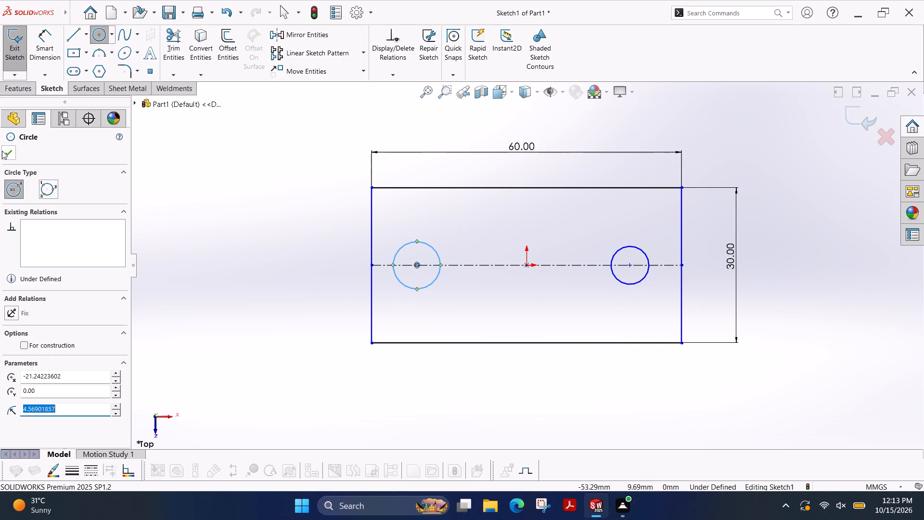
click(7, 151)
Dimension both circles to a diameter of 8 mm.
click(53, 47)
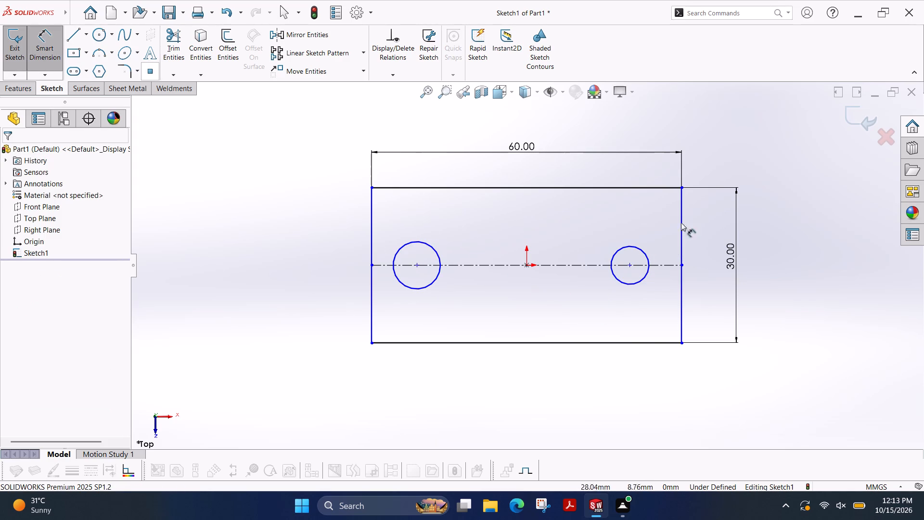
click(642, 252)
click(720, 148)
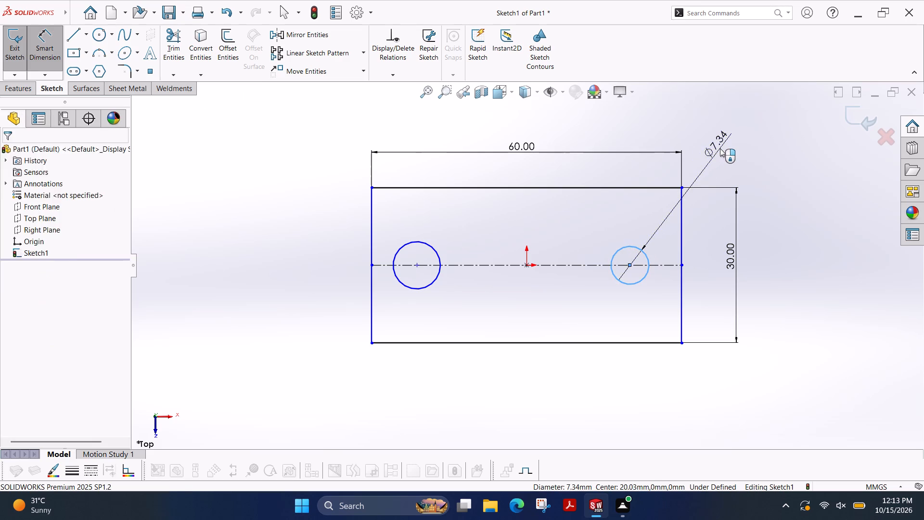
key(8)
key(Return)
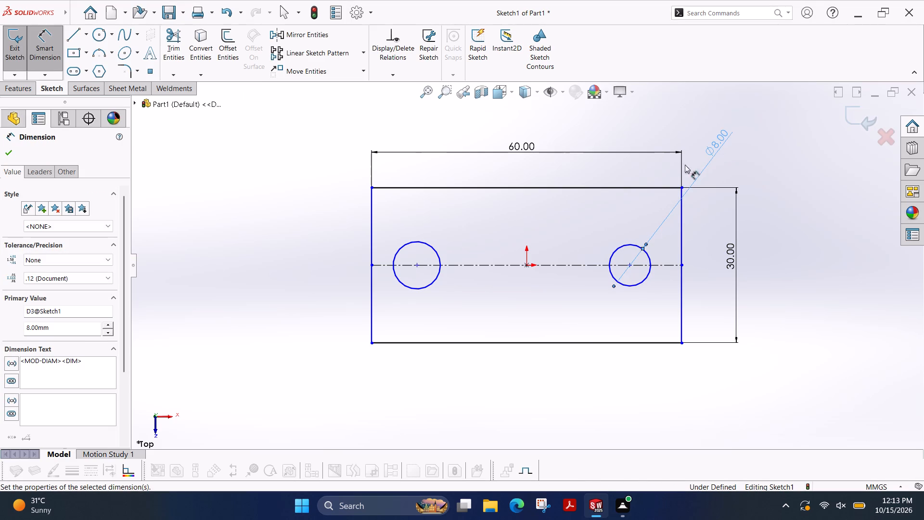
click(411, 242)
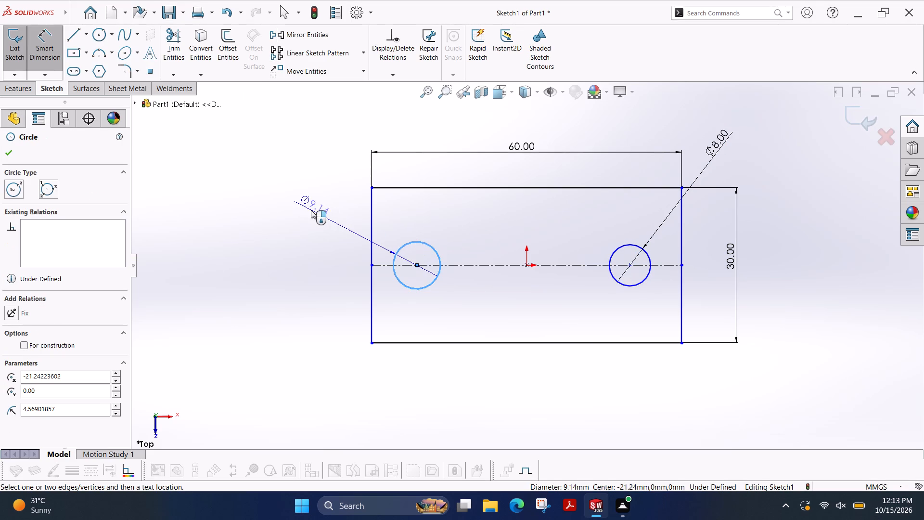
click(311, 210)
key(8)
key(Return)
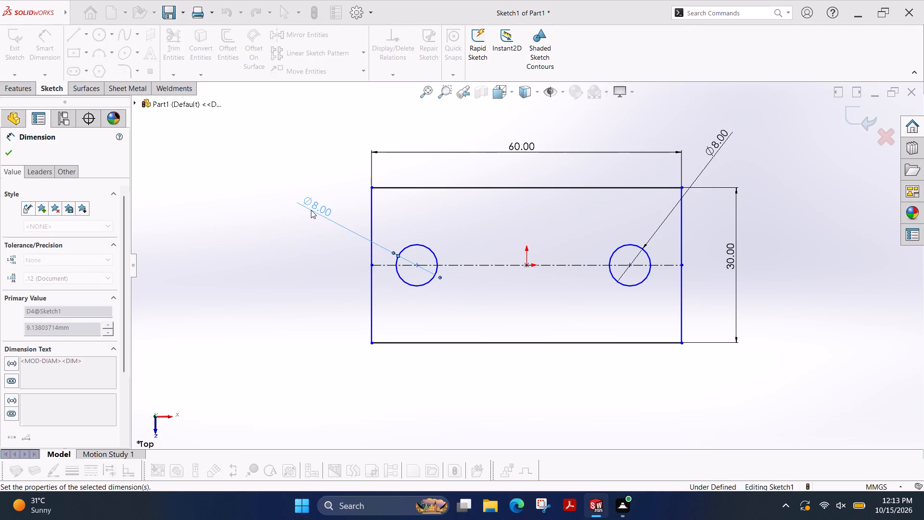
Dimension the distance between the two circle centres at 40 mm, placed below the rectangle.
click(629, 263)
click(681, 246)
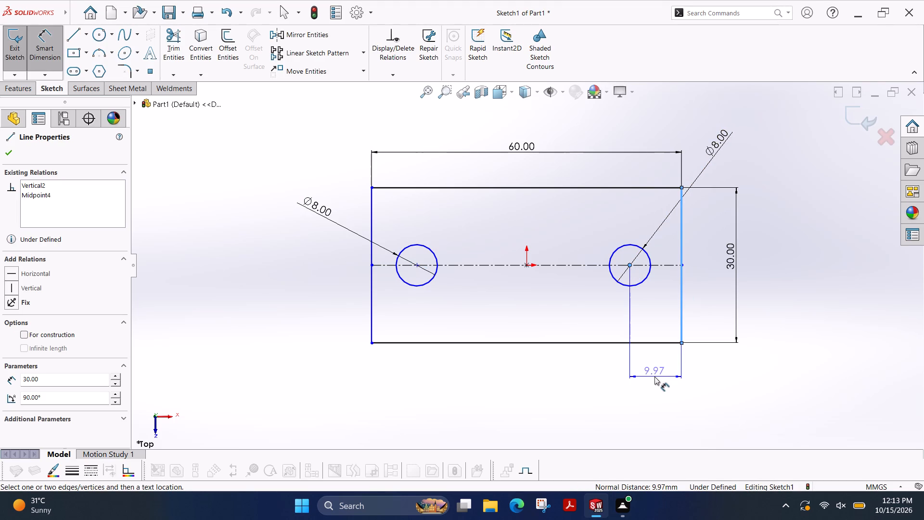
key(Escape)
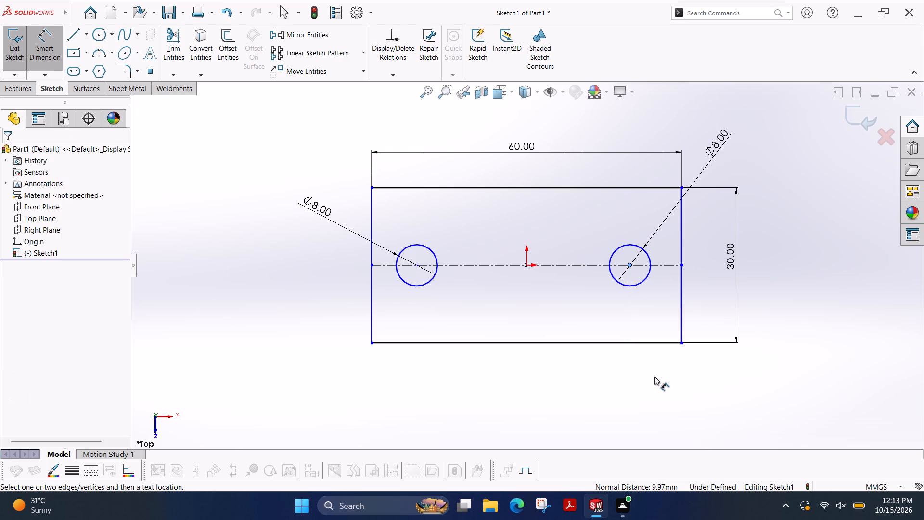
click(417, 267)
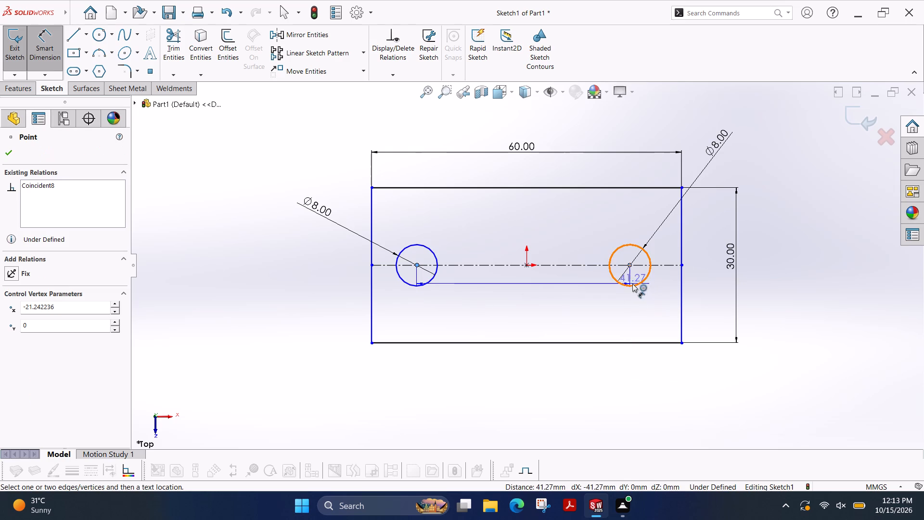
click(551, 372)
text(40)
key(Return)
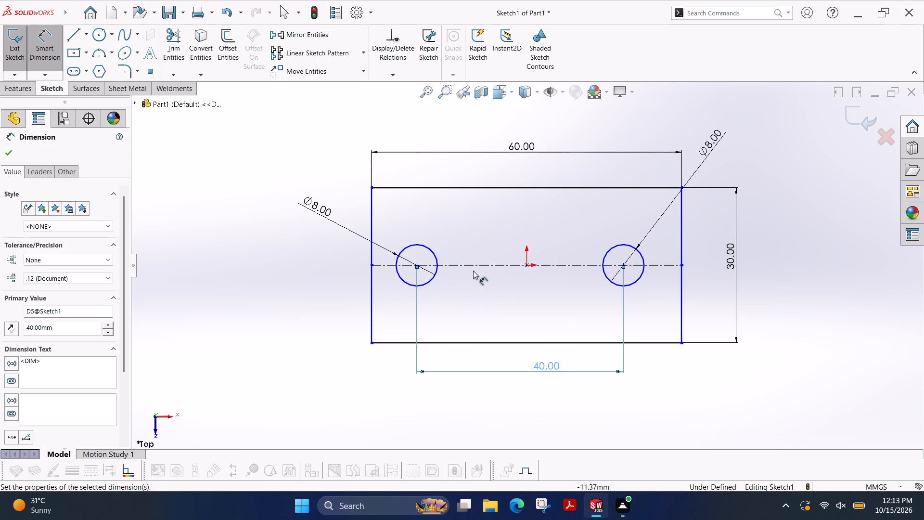
Dimension the left circle's centre 20 mm from the origin.
click(526, 266)
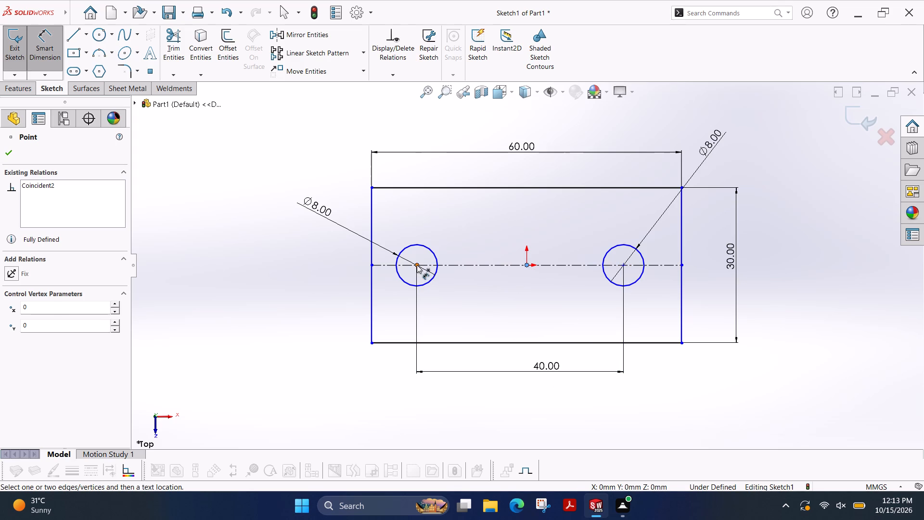
click(417, 265)
click(460, 211)
text(20)
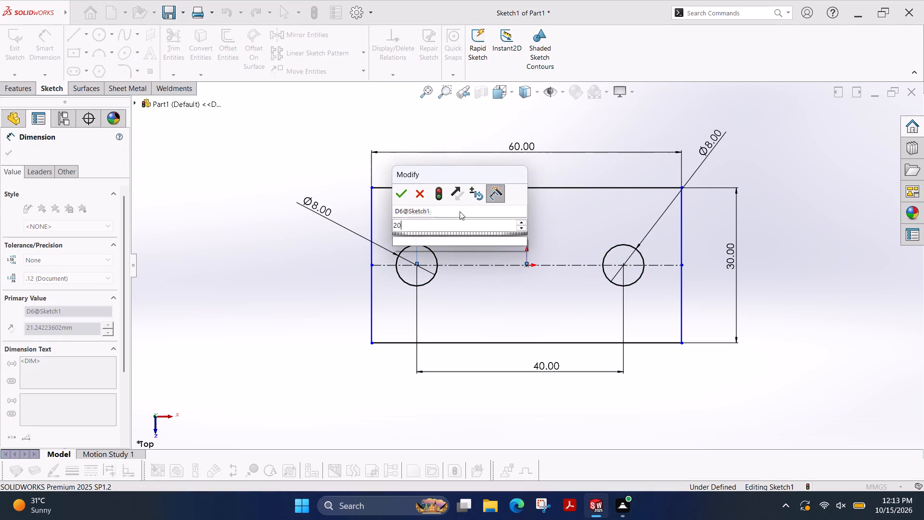
key(Return)
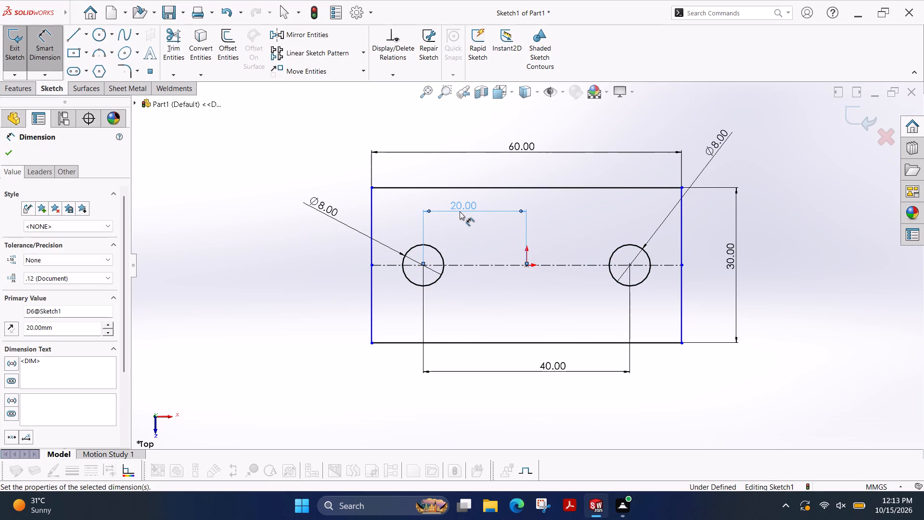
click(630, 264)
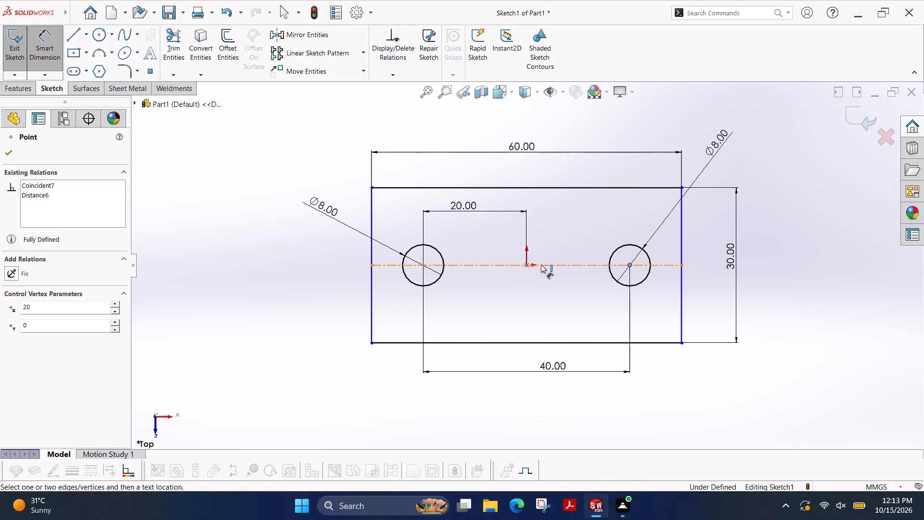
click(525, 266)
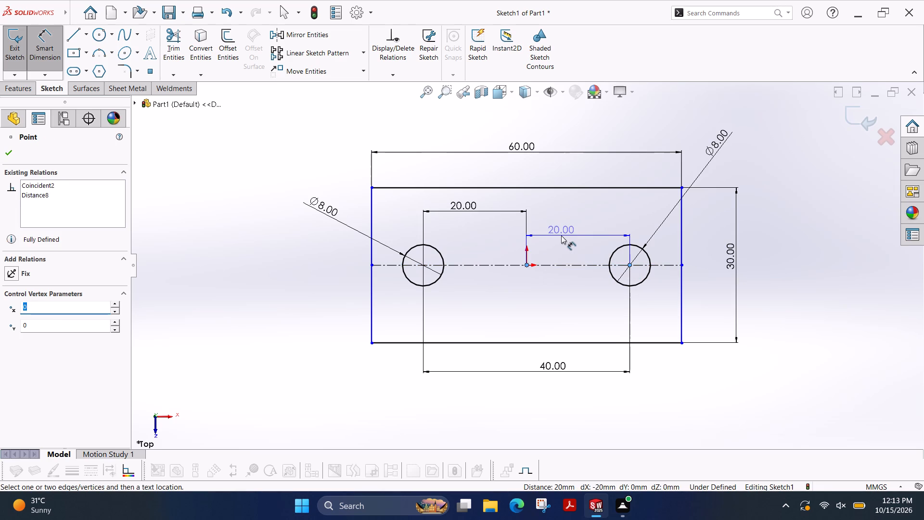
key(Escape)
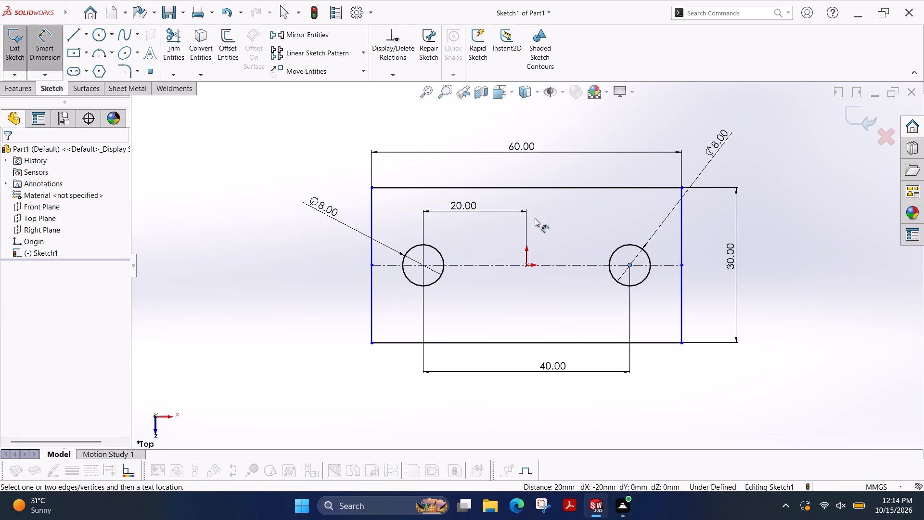
Round all four corners of the rectangle with 8 mm sketch fillets, accepting the removal of the conflicting relations.
click(126, 73)
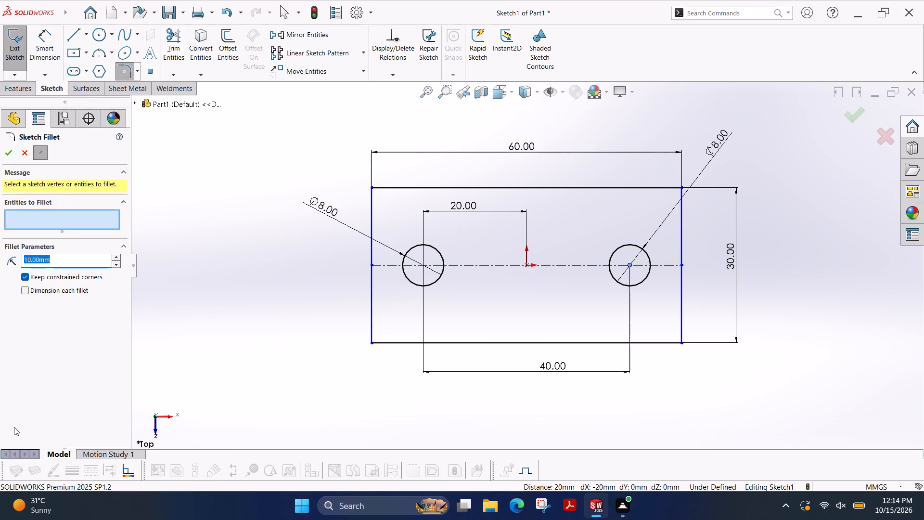
key(8)
key(Return)
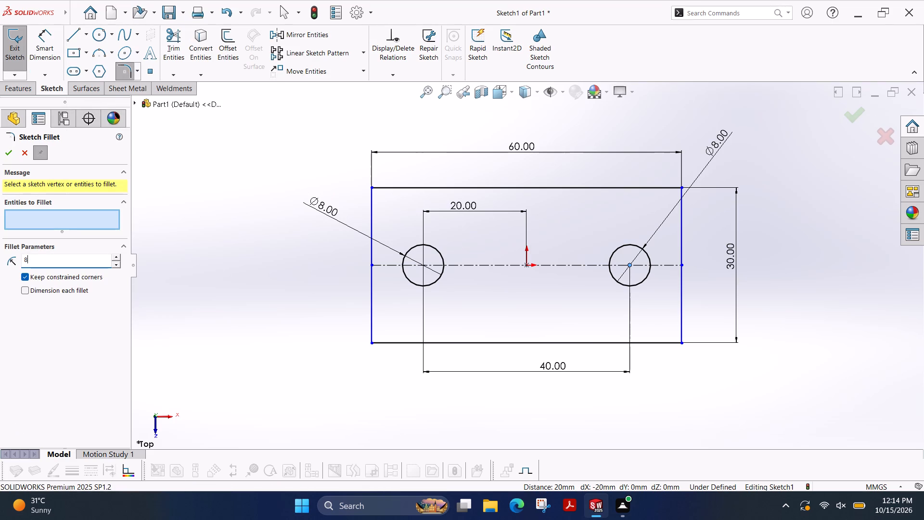
click(423, 189)
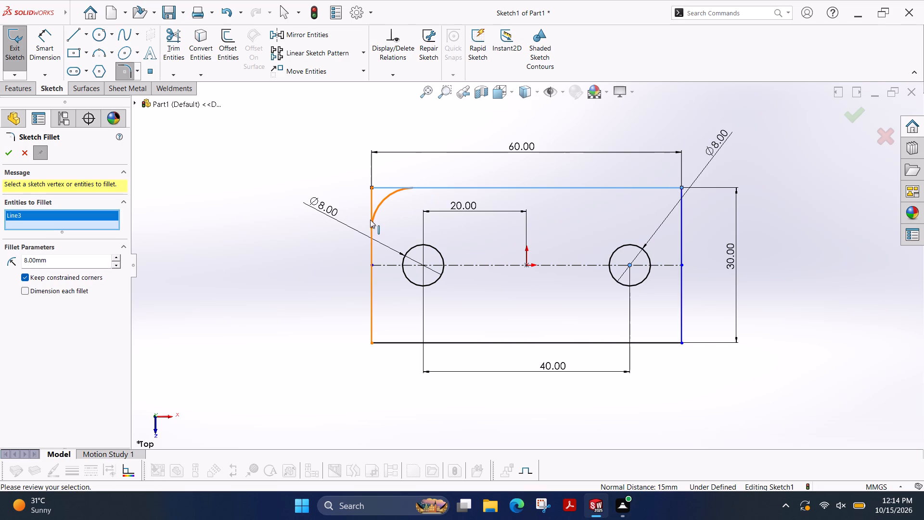
click(372, 246)
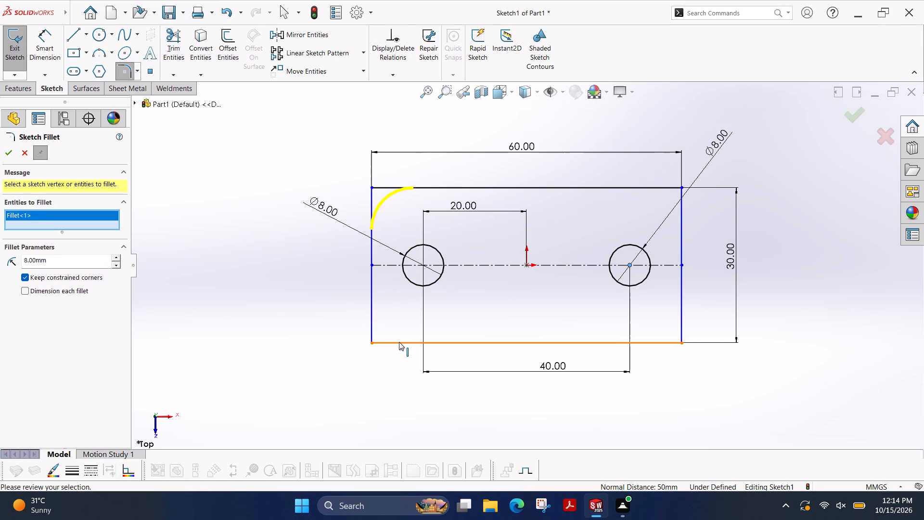
click(399, 342)
click(371, 308)
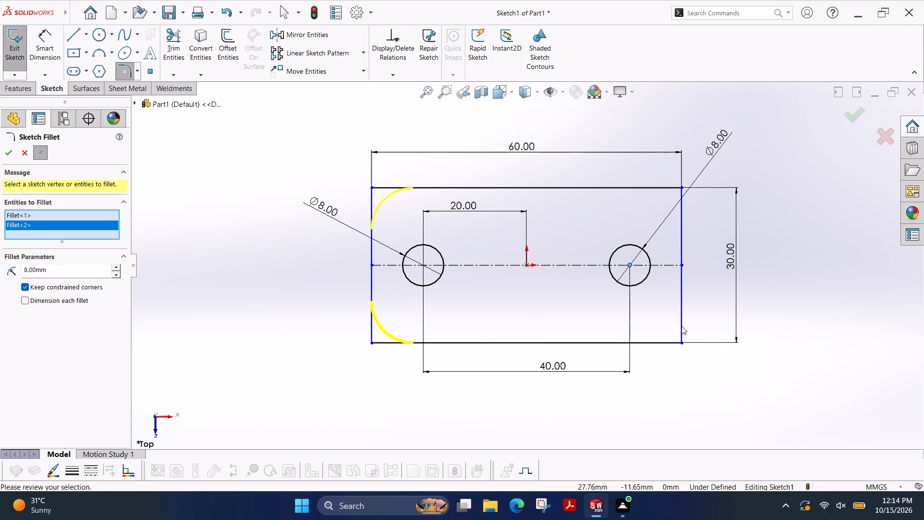
click(682, 307)
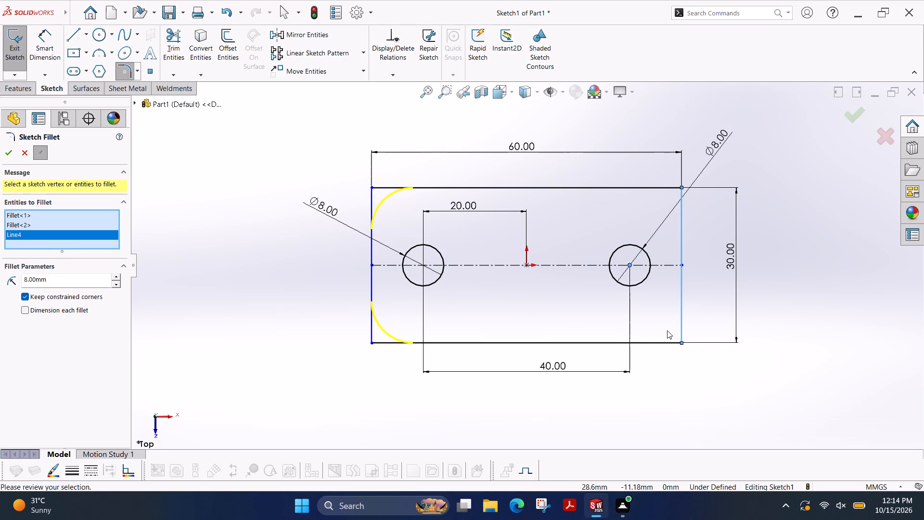
click(652, 343)
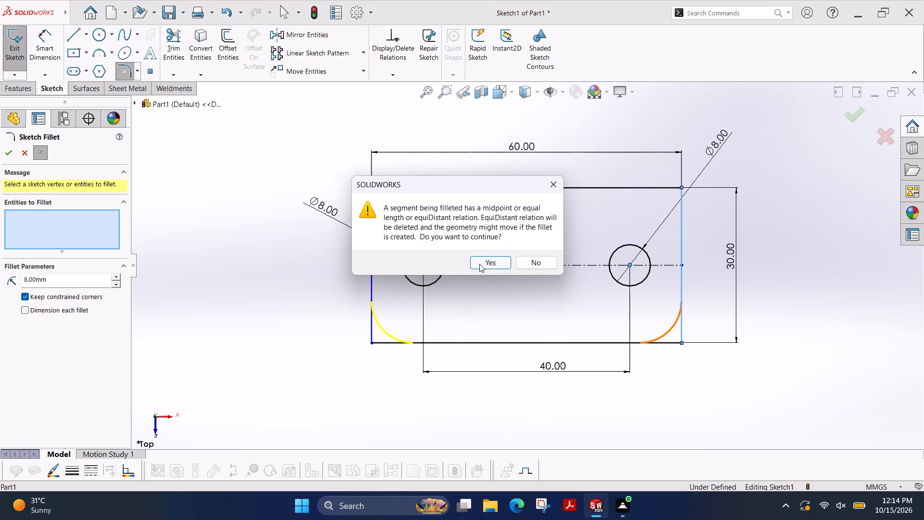
click(486, 264)
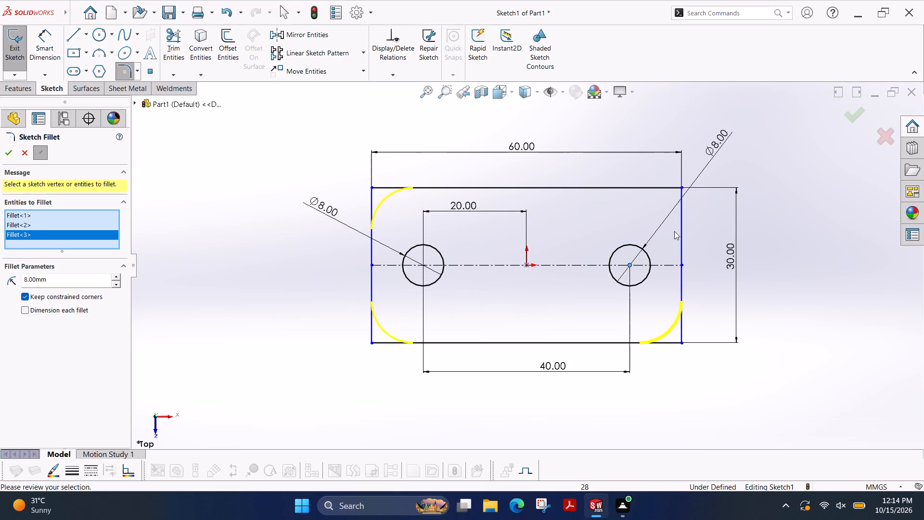
click(680, 232)
click(637, 187)
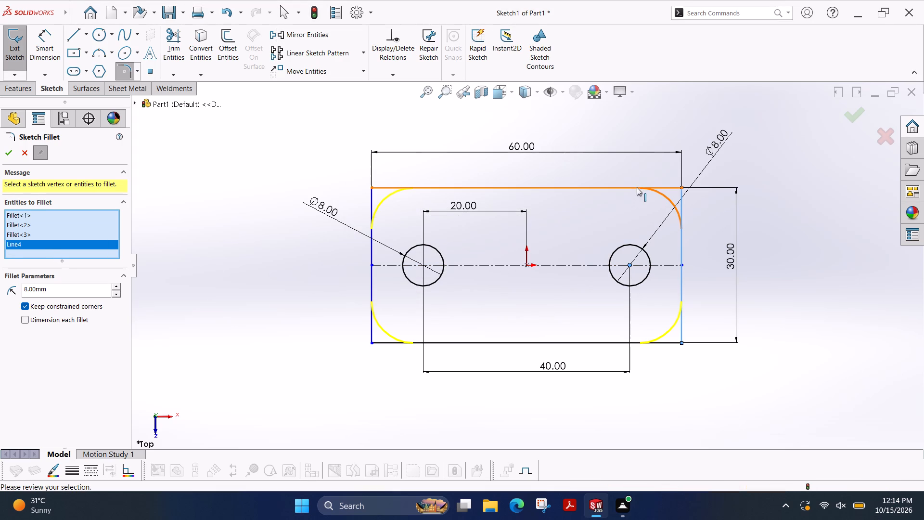
click(485, 261)
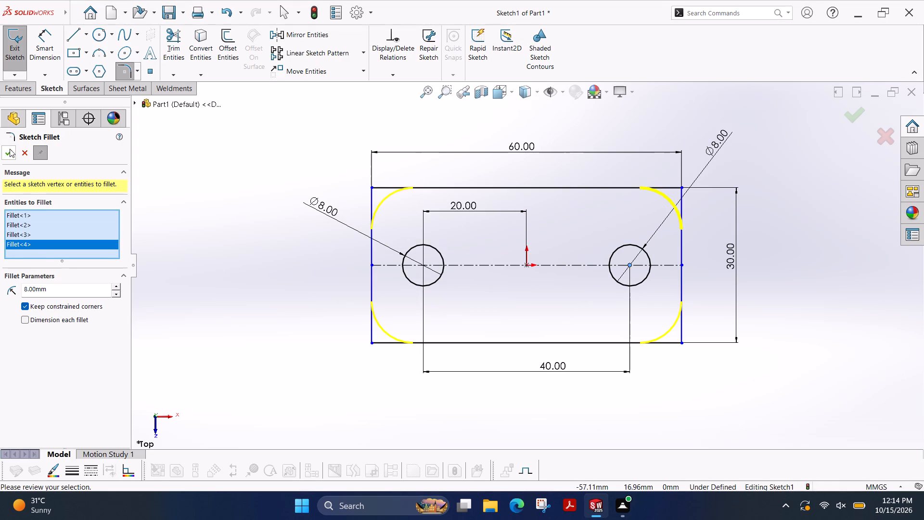
click(10, 149)
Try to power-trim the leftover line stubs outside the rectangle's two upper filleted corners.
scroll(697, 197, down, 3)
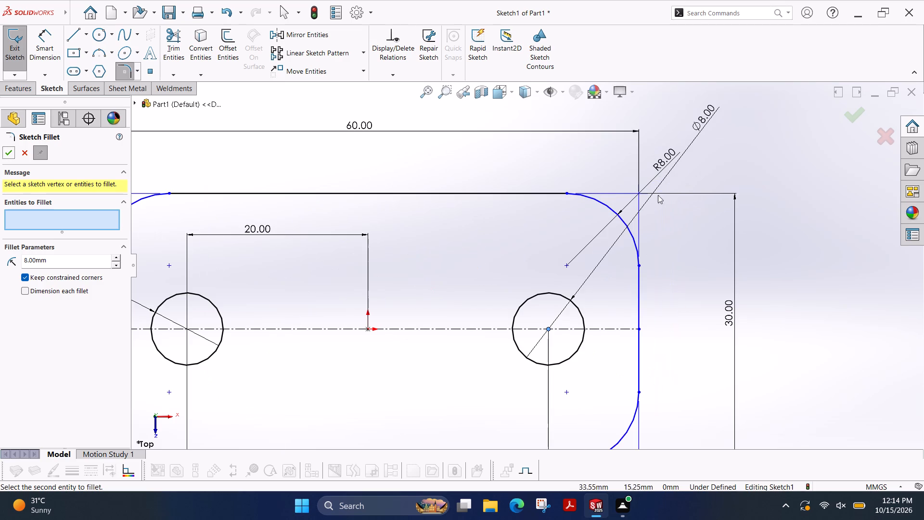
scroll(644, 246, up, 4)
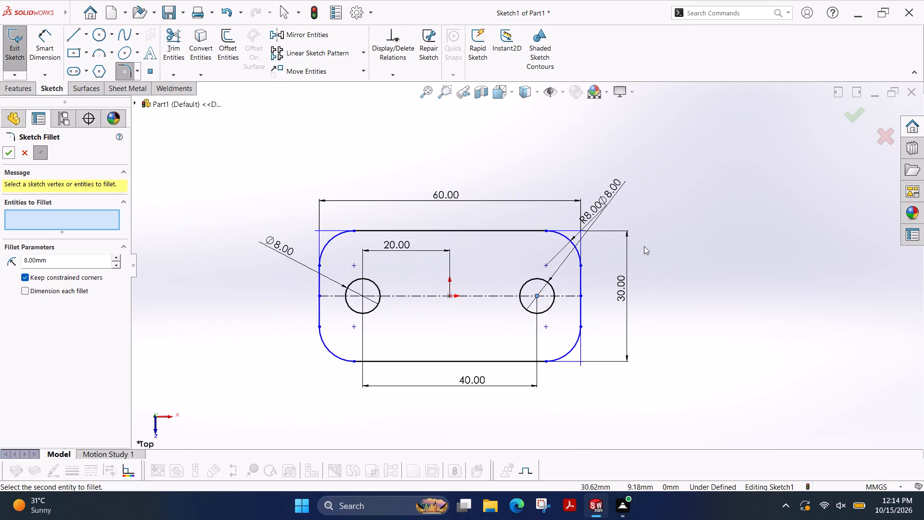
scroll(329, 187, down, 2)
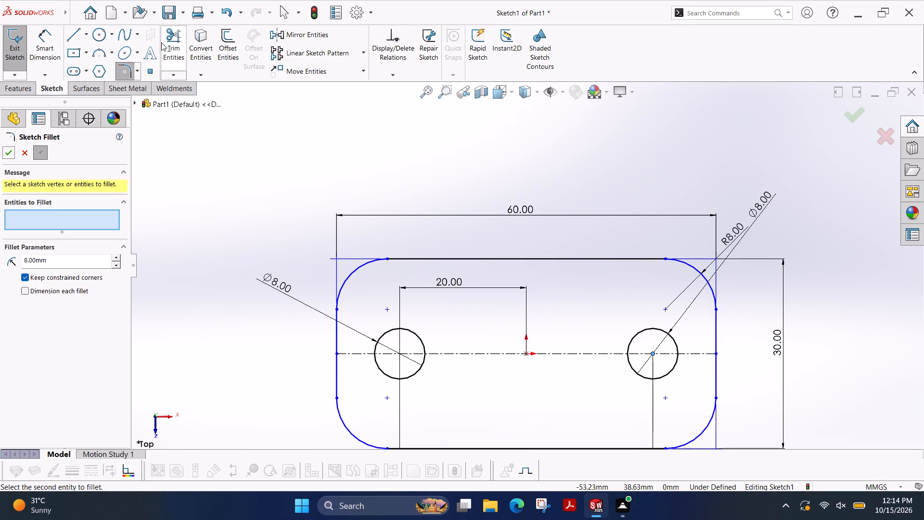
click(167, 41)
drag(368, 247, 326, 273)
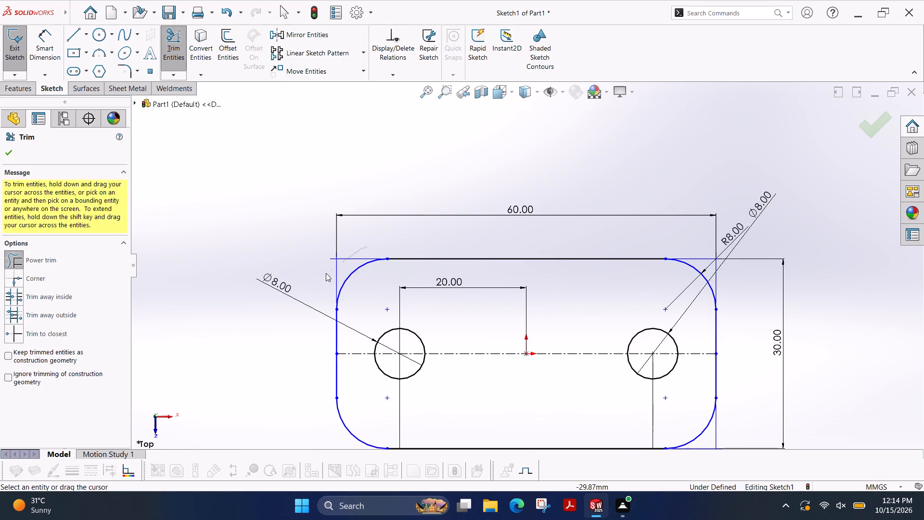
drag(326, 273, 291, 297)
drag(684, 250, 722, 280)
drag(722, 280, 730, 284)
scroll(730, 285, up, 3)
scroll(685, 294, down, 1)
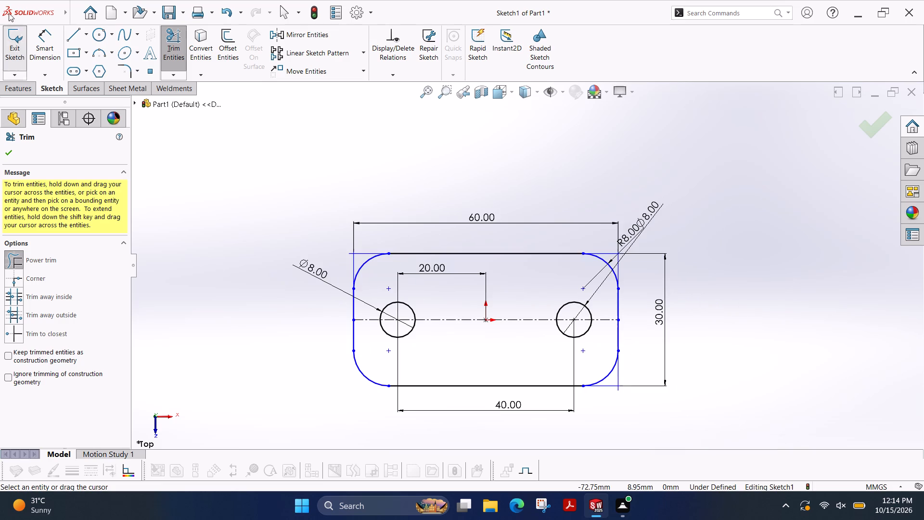
Extrude the sketch as a blind boss 5 mm deep in the reversed direction, below the Top Plane.
click(14, 84)
click(17, 50)
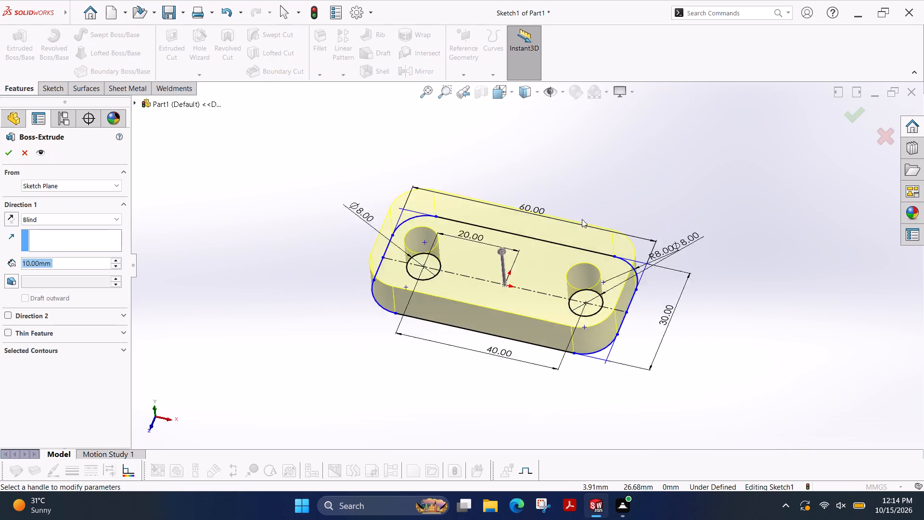
click(10, 222)
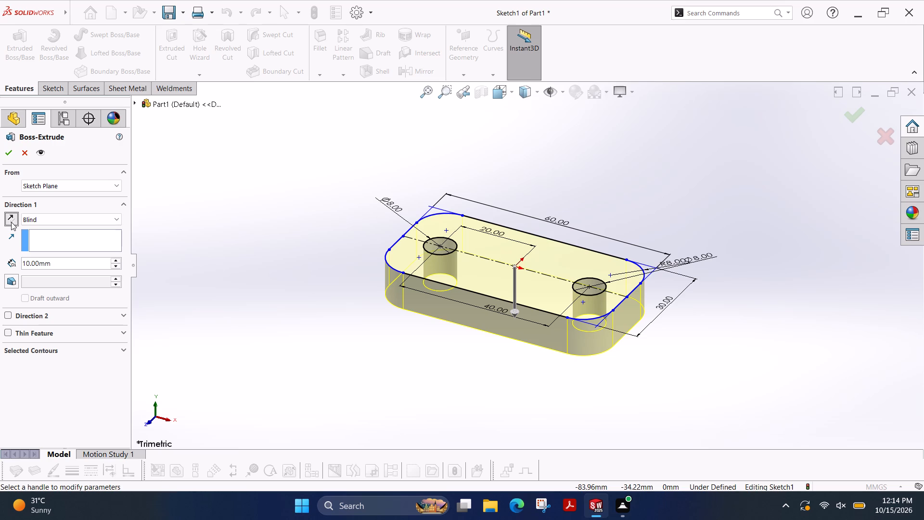
click(62, 257)
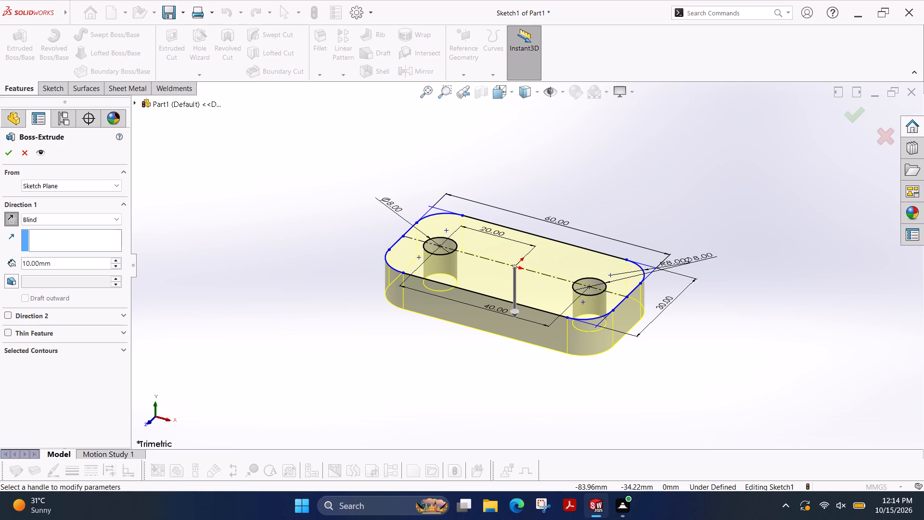
double_click(63, 266)
key(5)
key(Return)
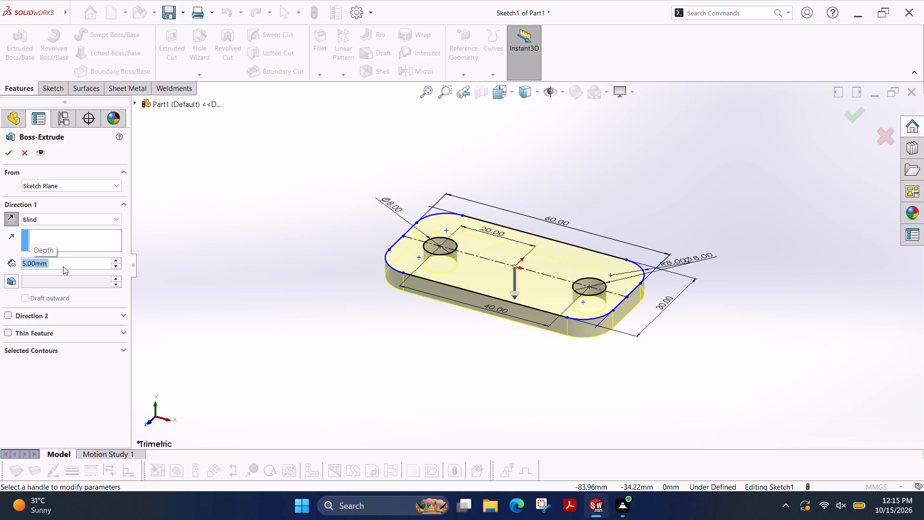
click(4, 157)
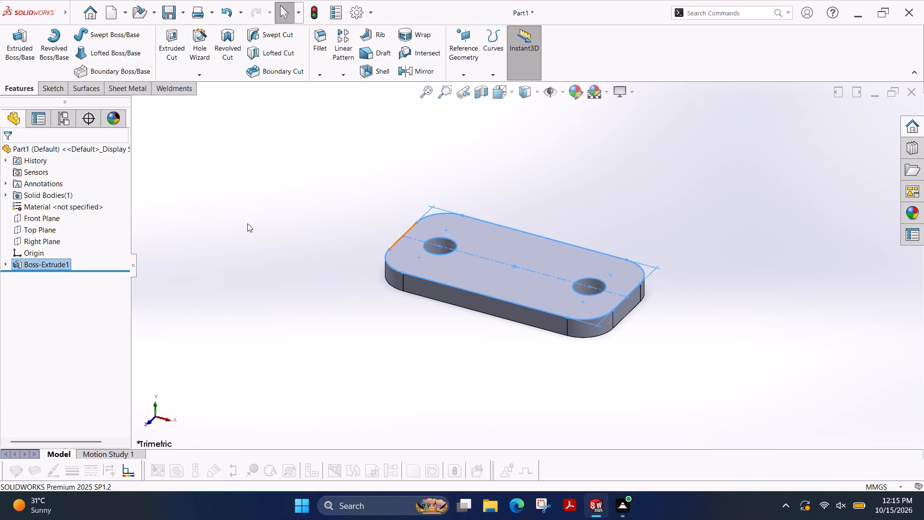
key(Escape)
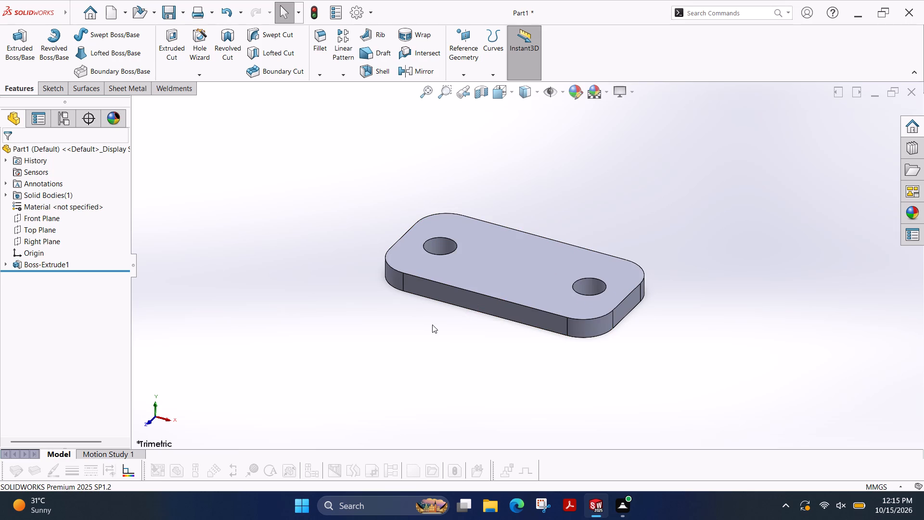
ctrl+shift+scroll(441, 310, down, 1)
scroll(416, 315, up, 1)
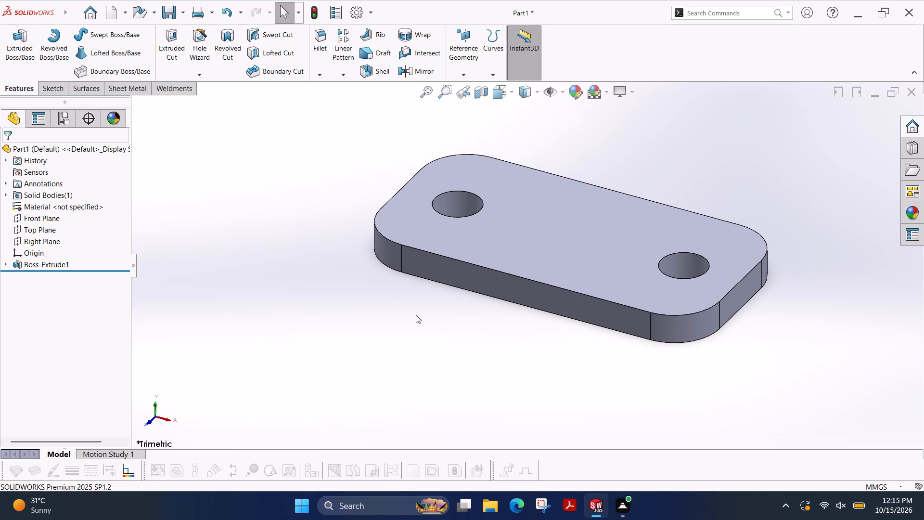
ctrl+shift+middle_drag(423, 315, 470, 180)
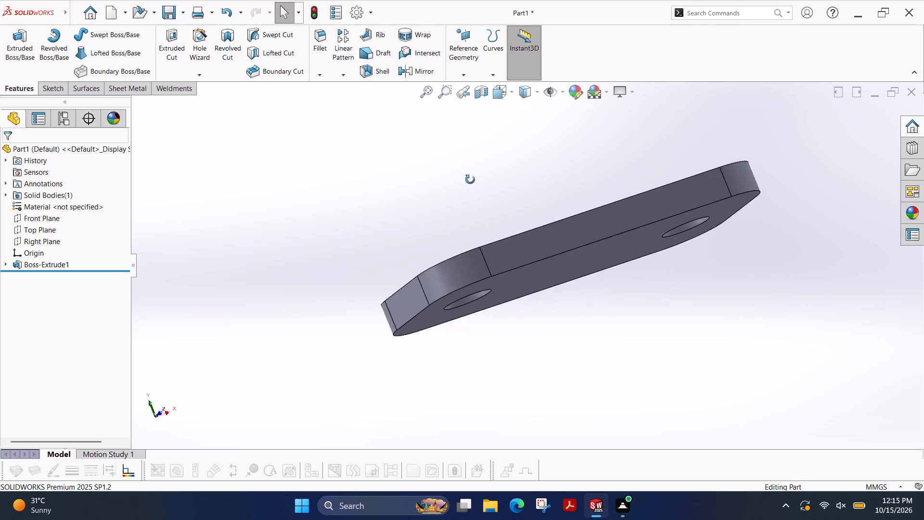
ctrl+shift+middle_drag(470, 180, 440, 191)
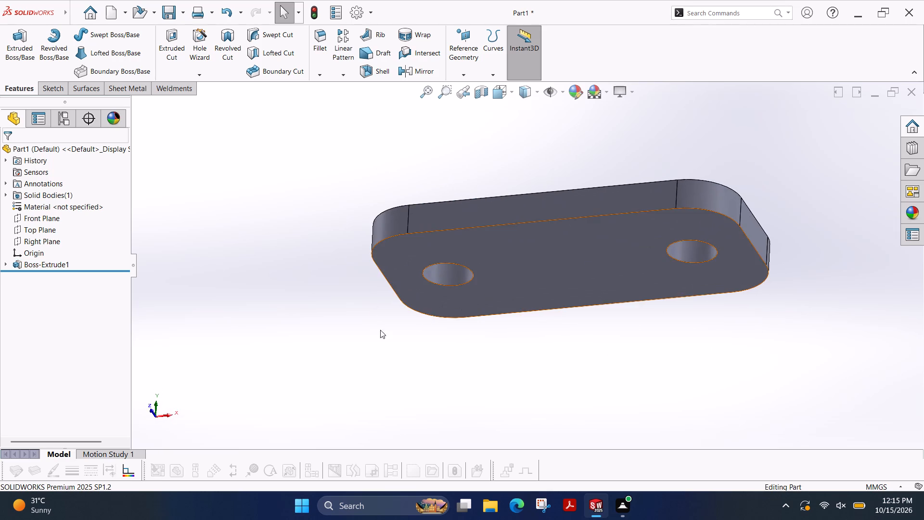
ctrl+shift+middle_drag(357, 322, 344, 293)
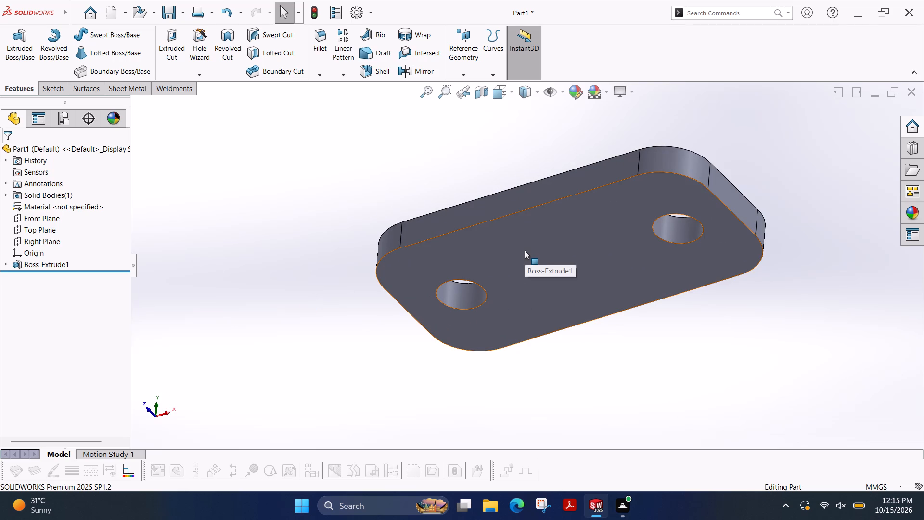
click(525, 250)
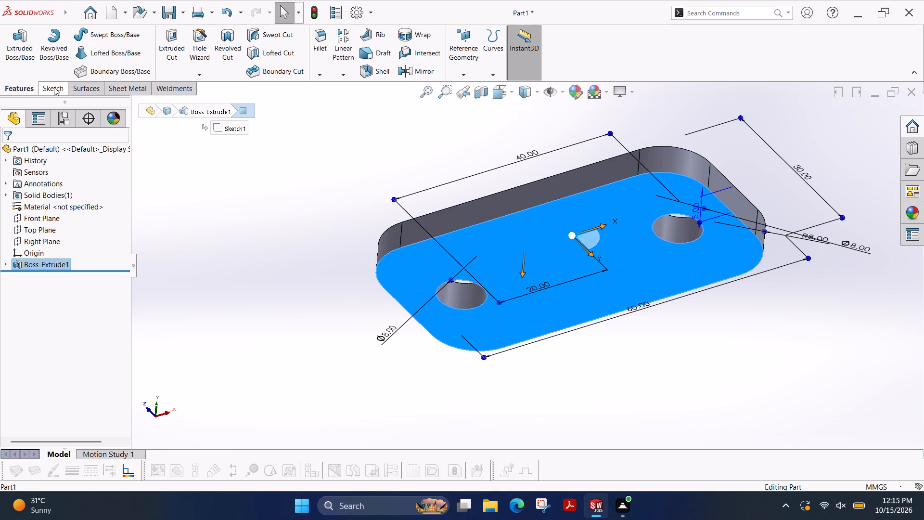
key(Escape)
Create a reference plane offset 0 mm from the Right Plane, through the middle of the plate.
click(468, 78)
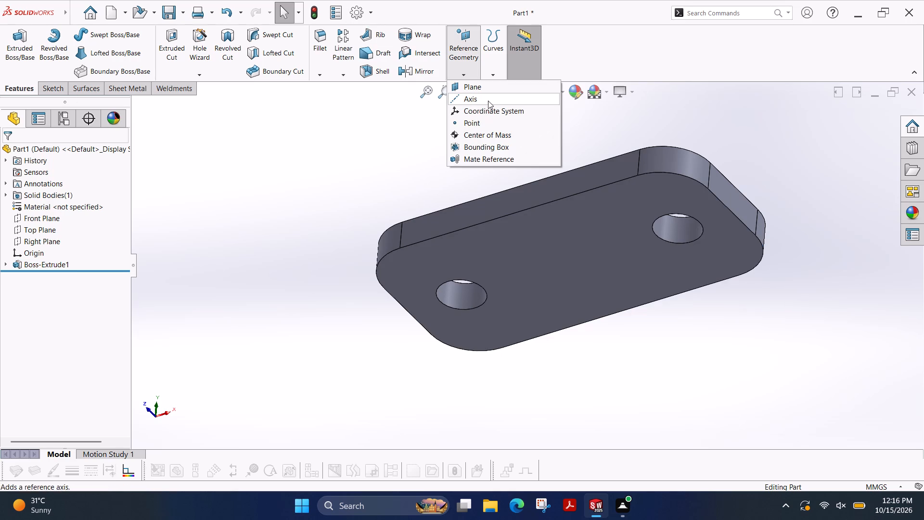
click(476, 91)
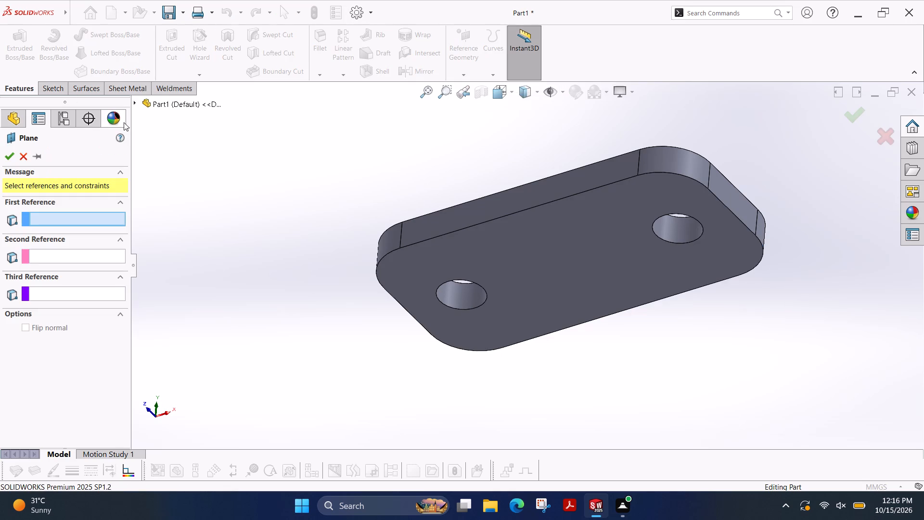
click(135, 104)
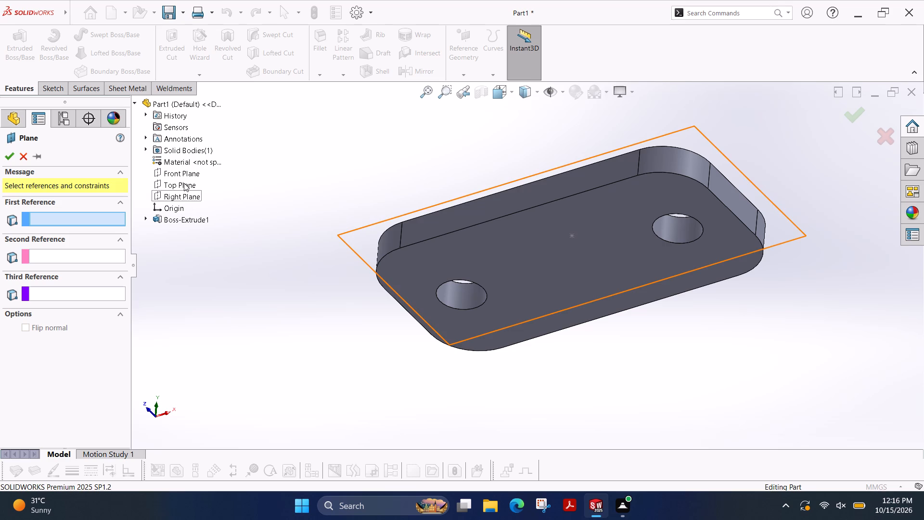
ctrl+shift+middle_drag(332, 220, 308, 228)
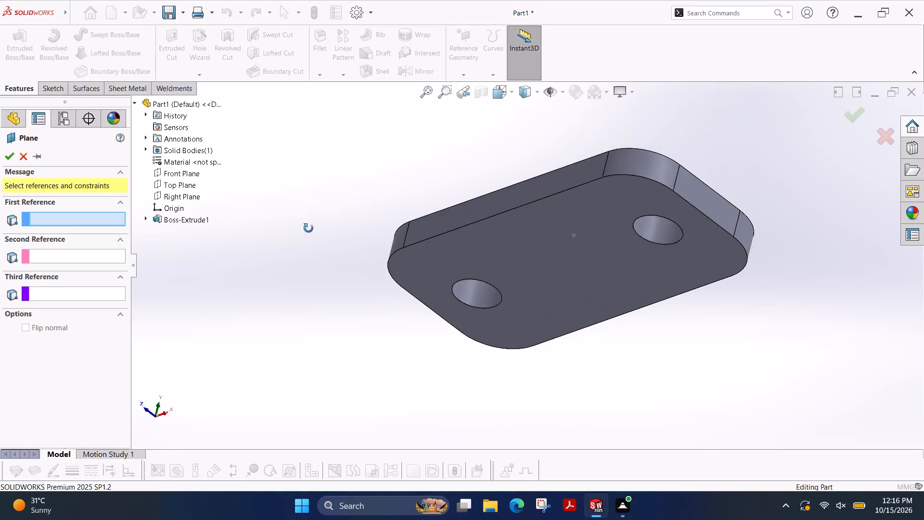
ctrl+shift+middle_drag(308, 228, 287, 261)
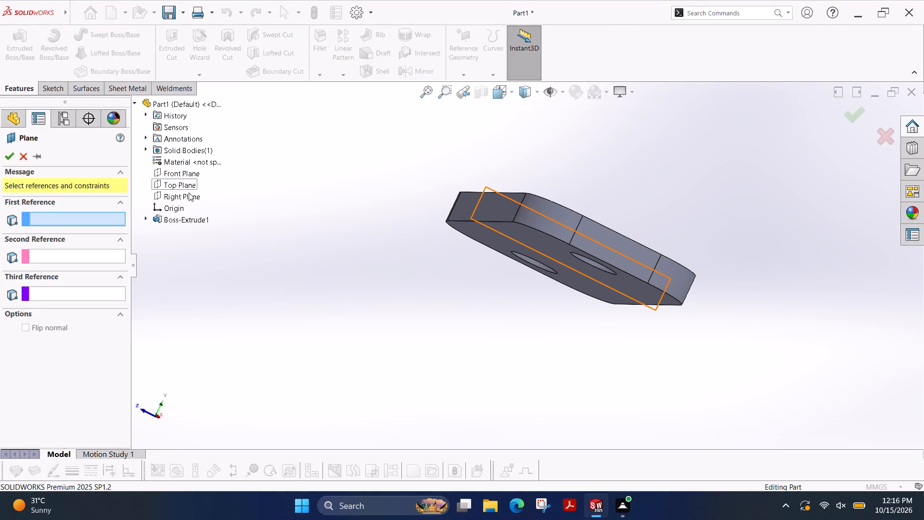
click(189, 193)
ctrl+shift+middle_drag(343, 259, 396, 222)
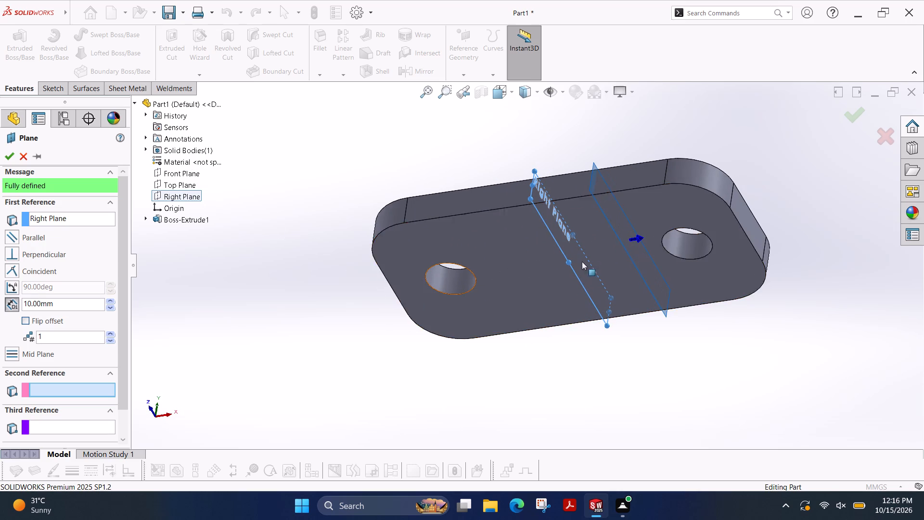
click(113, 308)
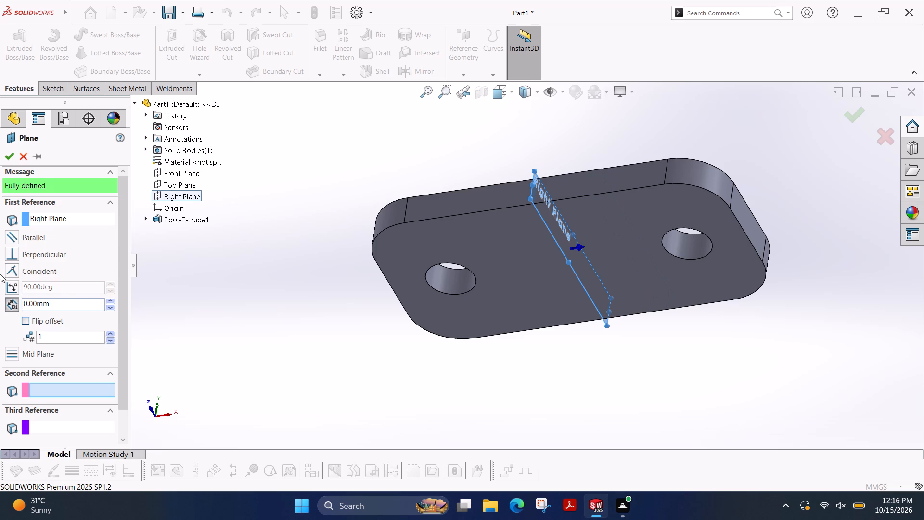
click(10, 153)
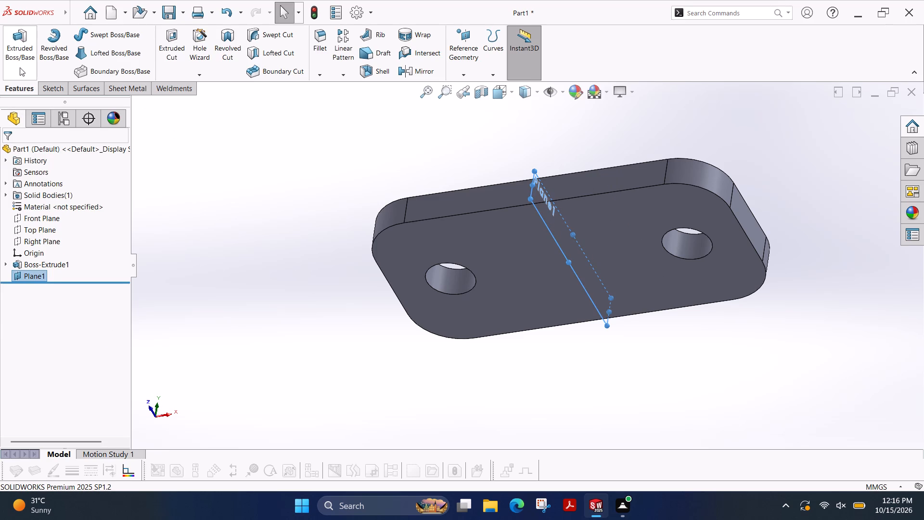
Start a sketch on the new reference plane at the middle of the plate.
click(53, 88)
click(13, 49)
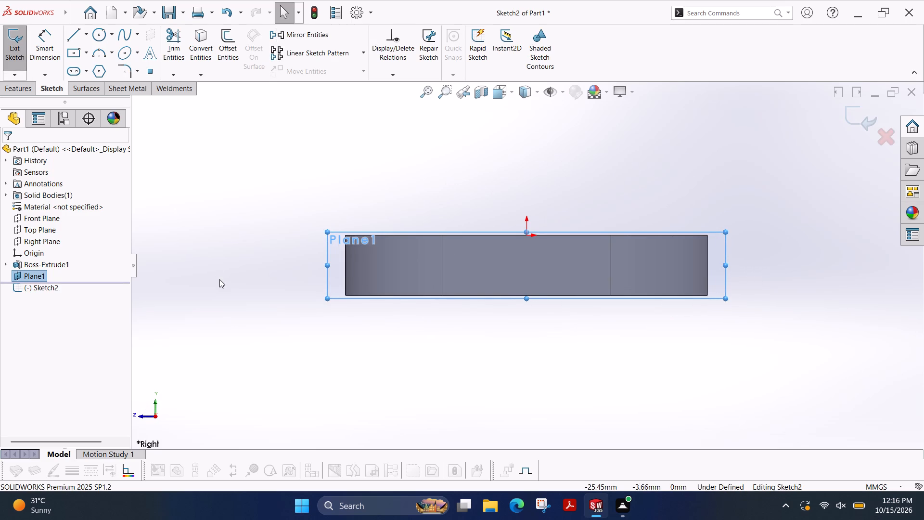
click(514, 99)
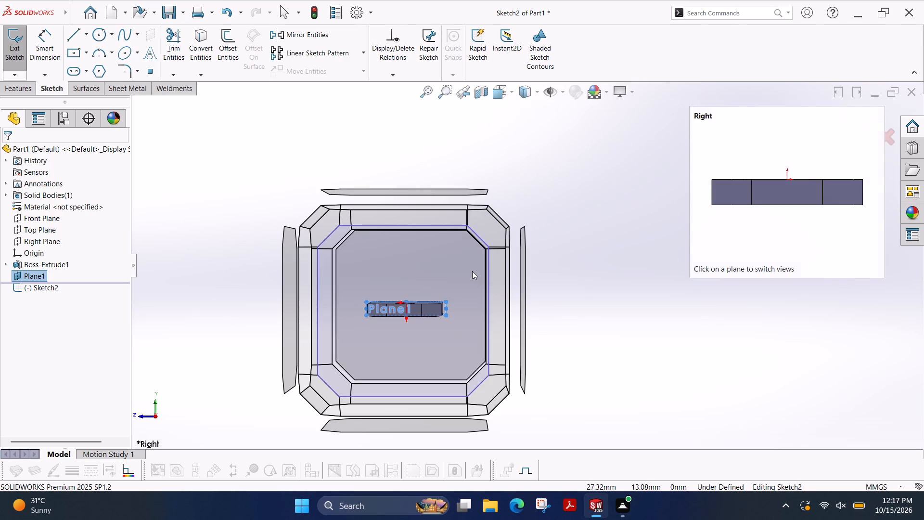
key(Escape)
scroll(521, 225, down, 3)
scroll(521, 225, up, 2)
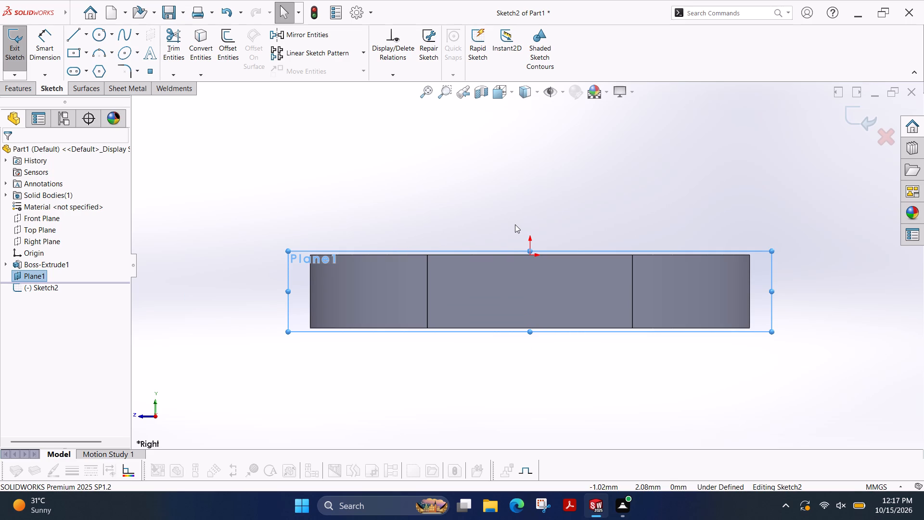
Undo all modelling back to the empty part, including the new plane, the plate extrusion and its base sketch.
key(ctrl+z)
key(ctrl+z)
key(ctrl+z)
key(ctrl+z)
key(ctrl+z)
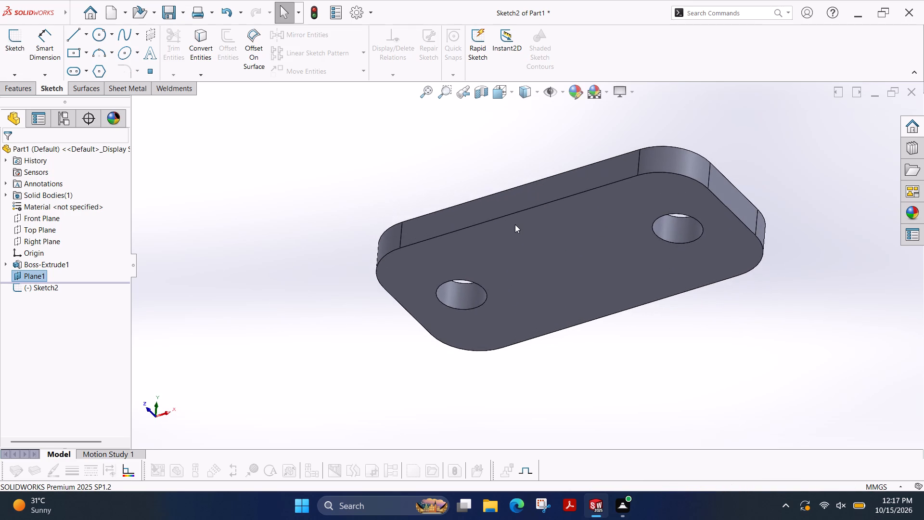
key(ctrl+z)
key(ctrl+z)
key(ctrl+z)
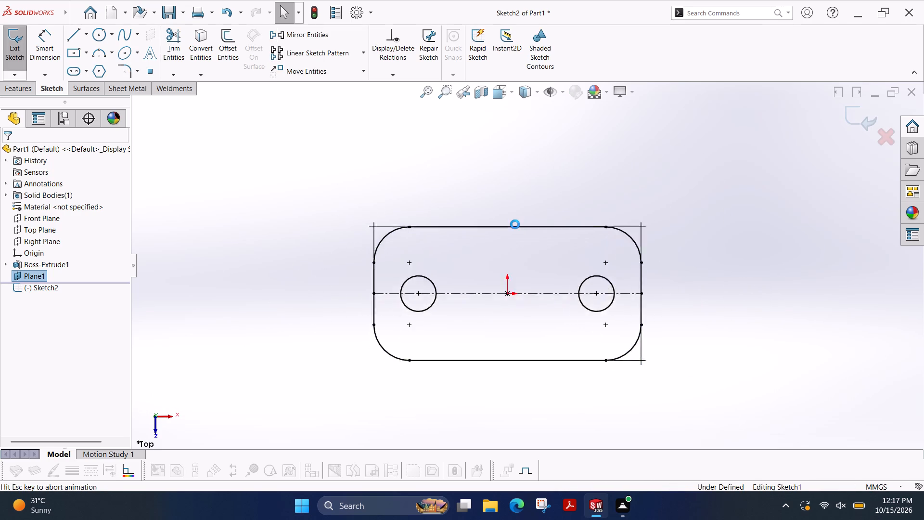
key(ctrl+z)
key(ctrl+z)
key(ctrl+z)
key(ctrl+z)
key(ctrl+z)
key(ctrl+z)
key(ctrl+z)
key(ctrl+z)
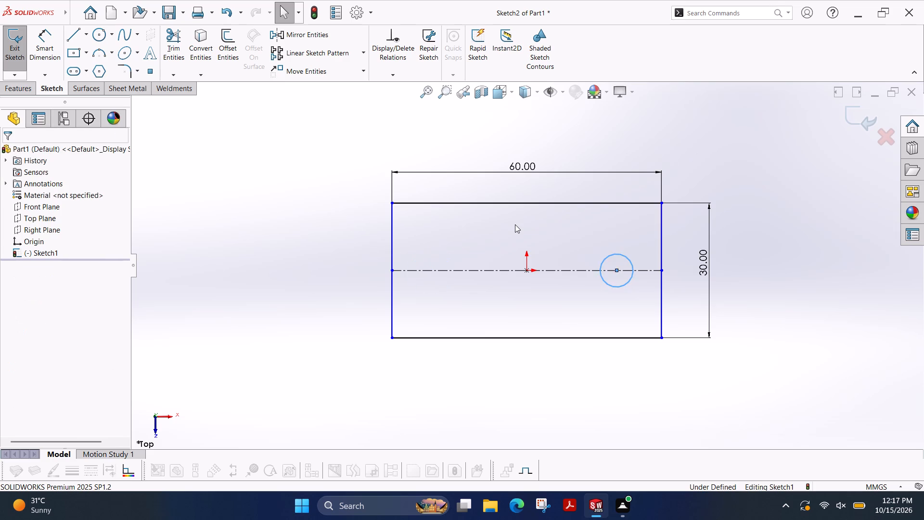
key(ctrl+z)
key(ctrl+z)
key(ctrl+z)
key(ctrl+z)
key(ctrl+z)
key(ctrl+z)
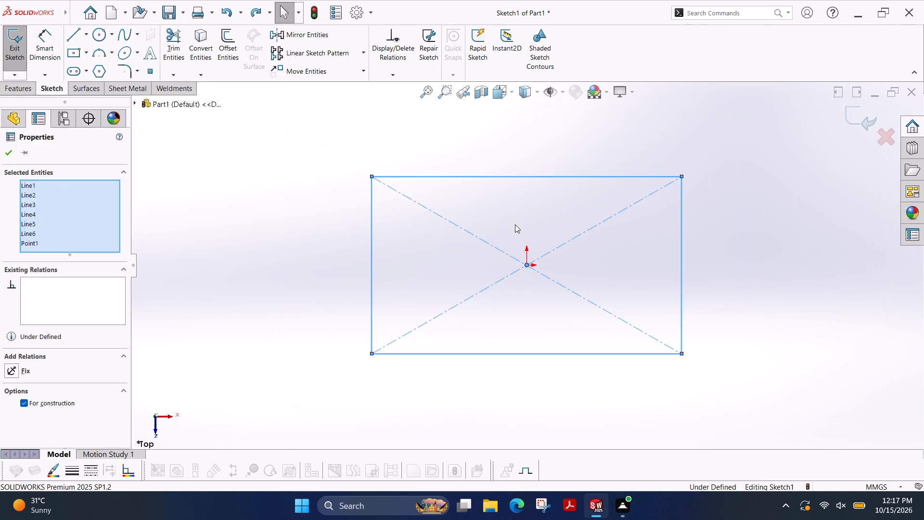
key(ctrl+z)
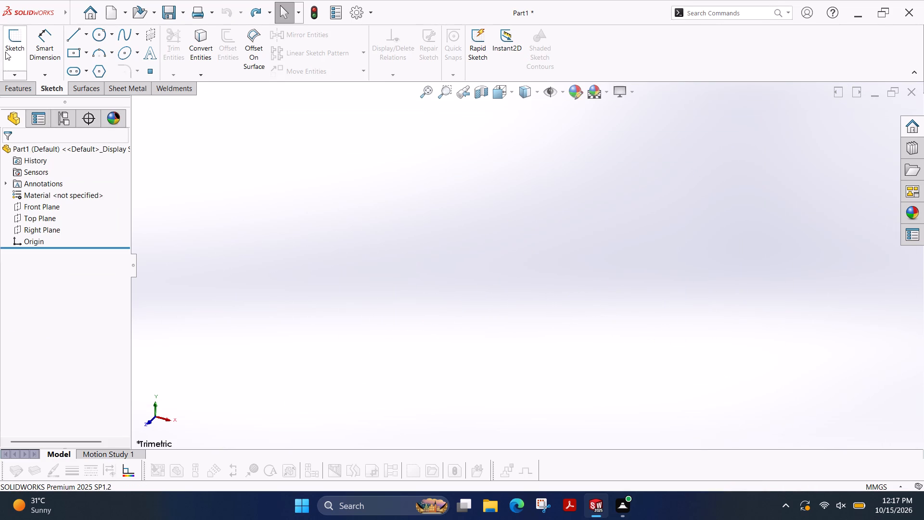
Start a sketch on the Front Plane and draw a centre rectangle about 124 mm wide, centred on the origin.
click(7, 50)
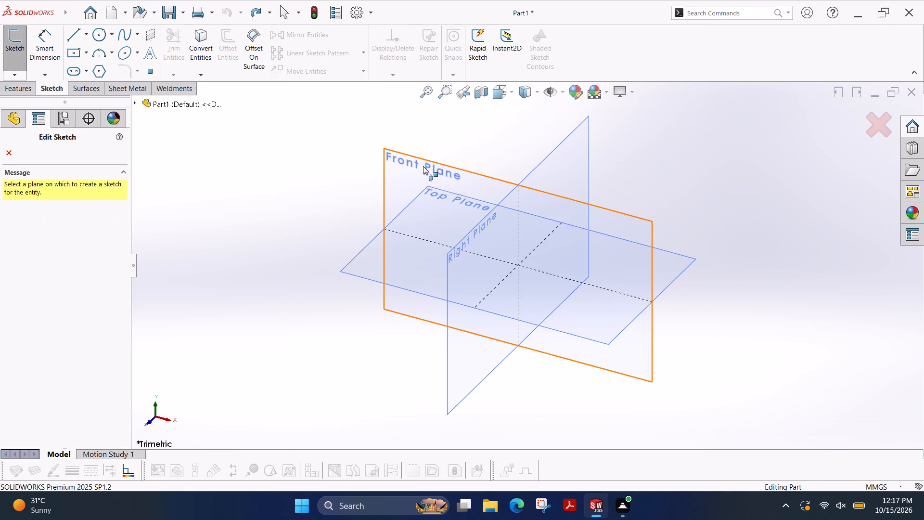
click(423, 166)
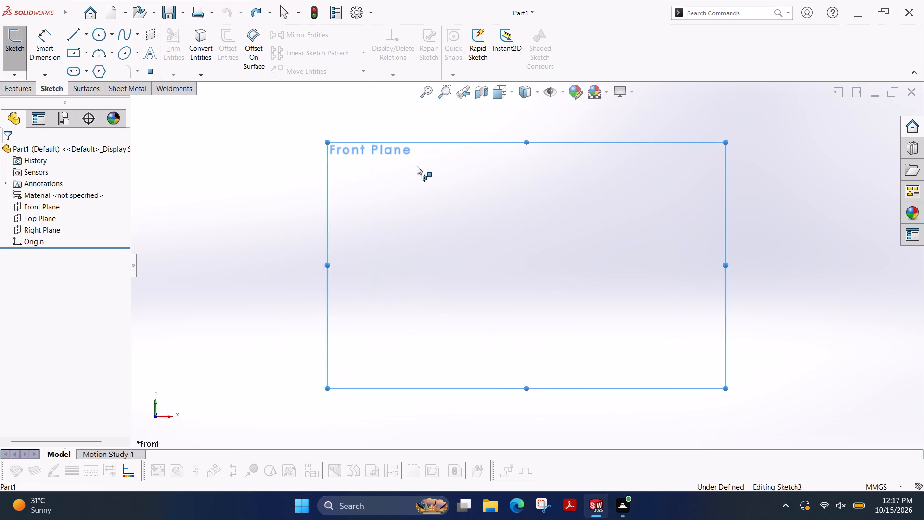
click(77, 52)
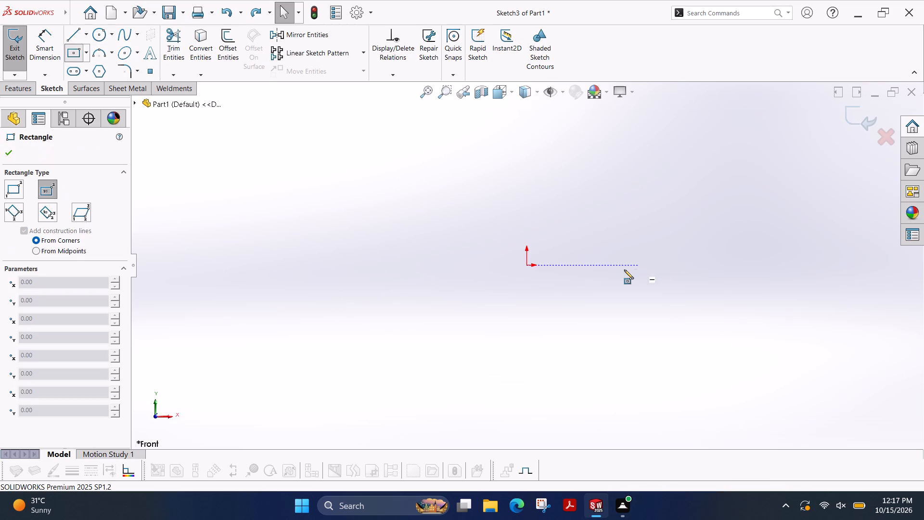
click(526, 266)
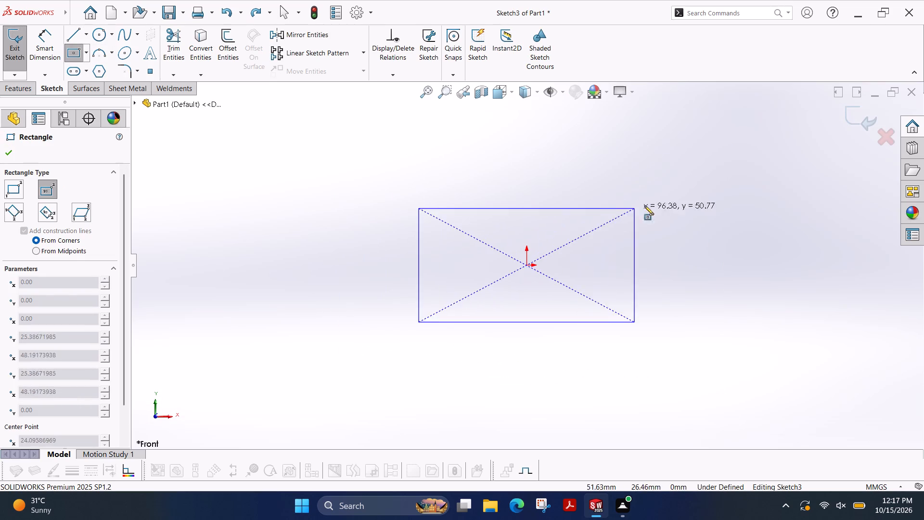
click(666, 196)
Dimension the rectangle 60 mm wide and 30 mm high.
click(33, 39)
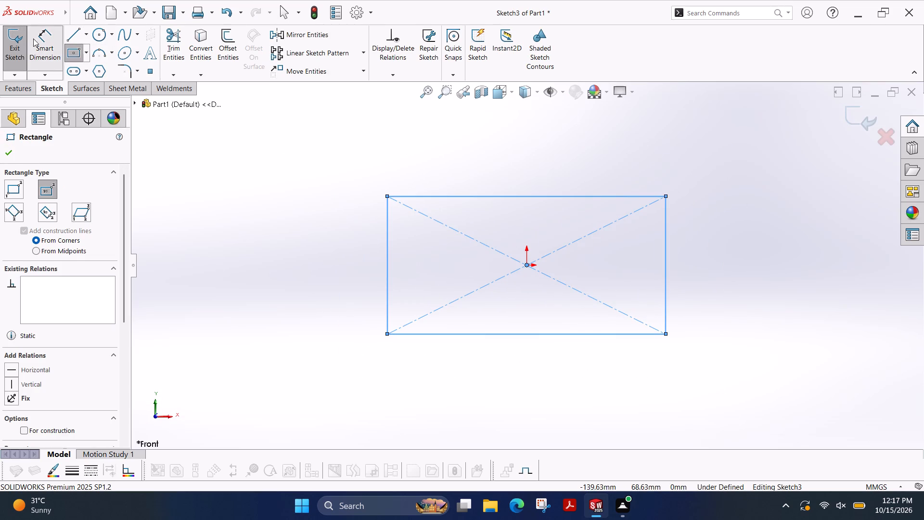
click(559, 197)
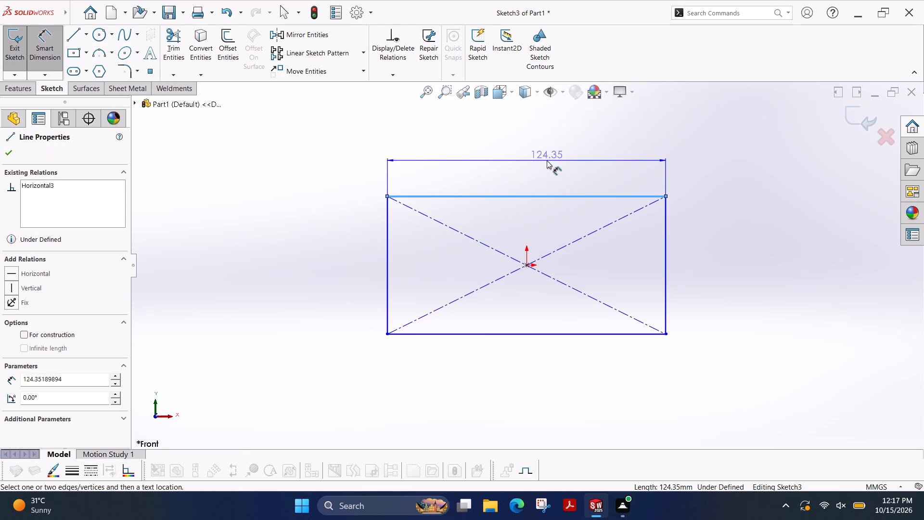
click(542, 161)
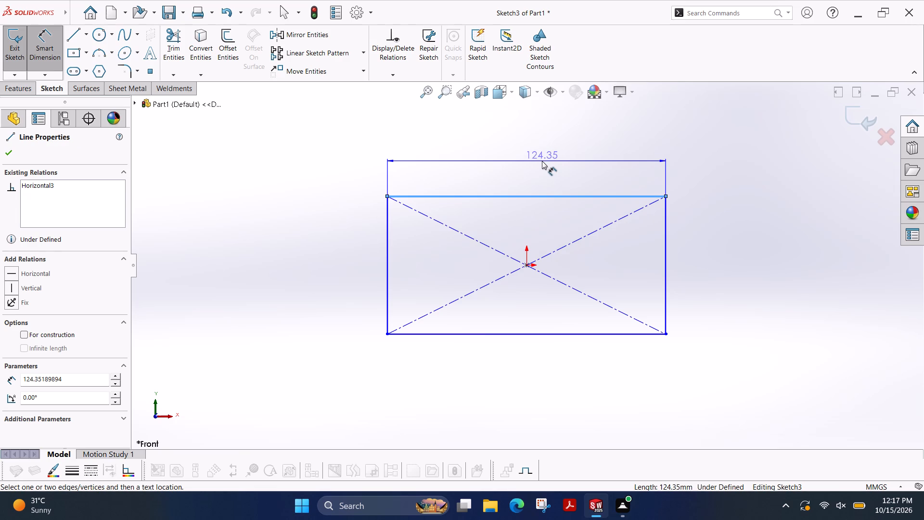
text(60)
key(Return)
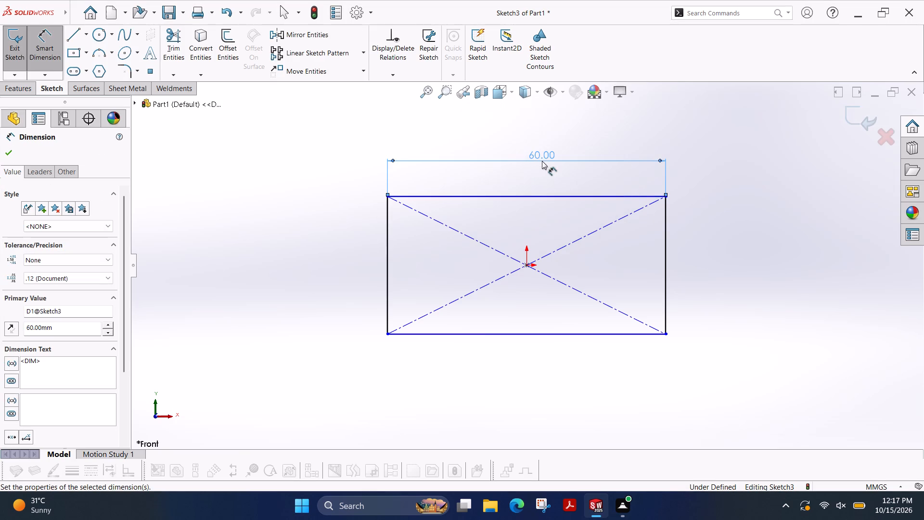
click(668, 267)
click(727, 273)
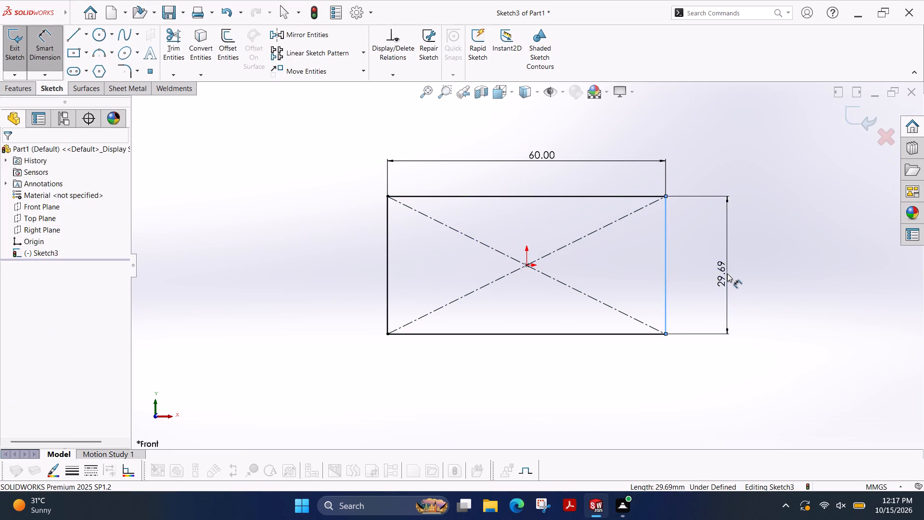
text(30)
key(Return)
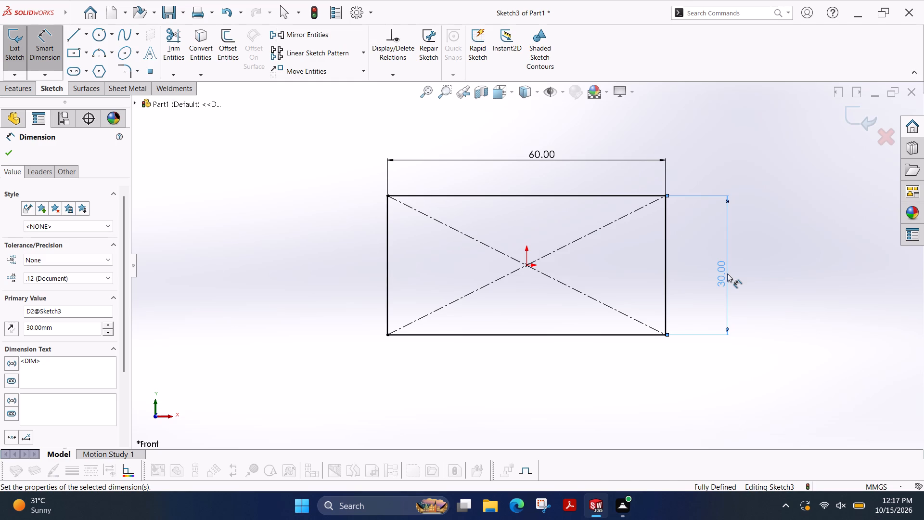
Draw a horizontal construction midpoint line centred on the origin, spanning the rectangle between the midpoints of its two vertical sides.
click(71, 38)
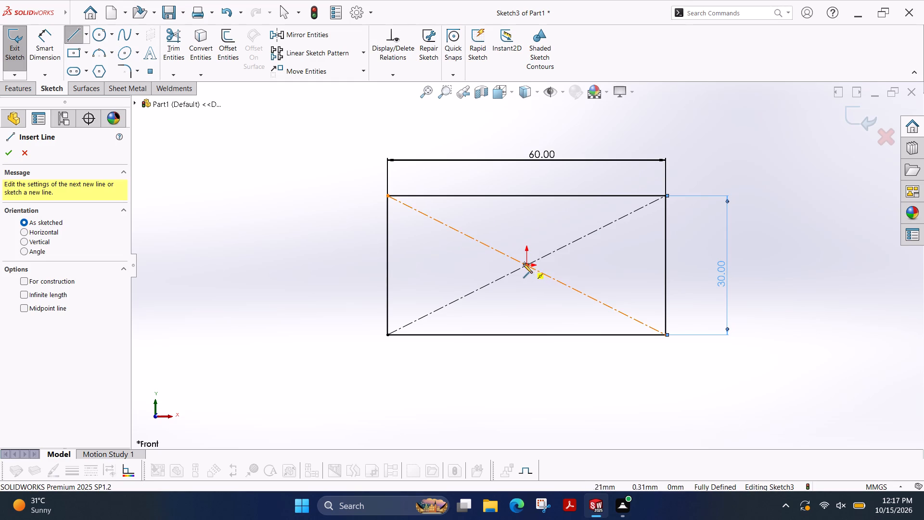
click(43, 283)
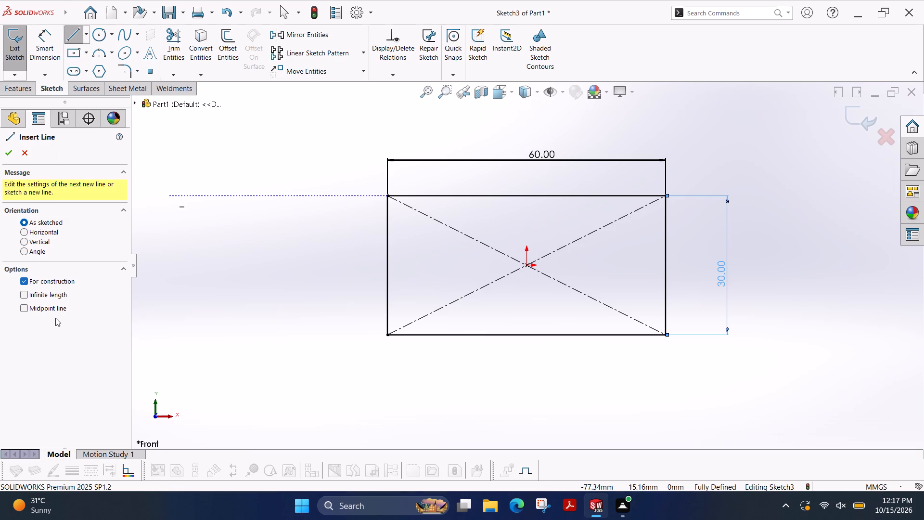
click(58, 307)
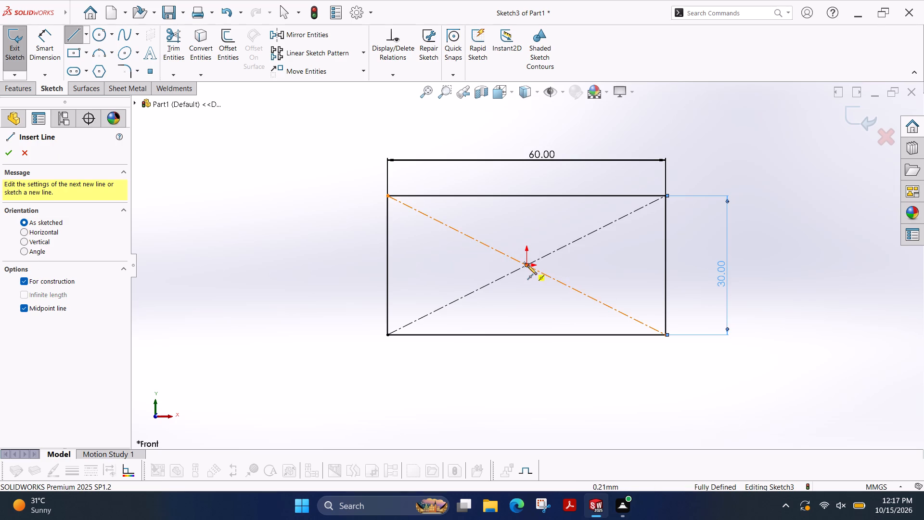
click(527, 265)
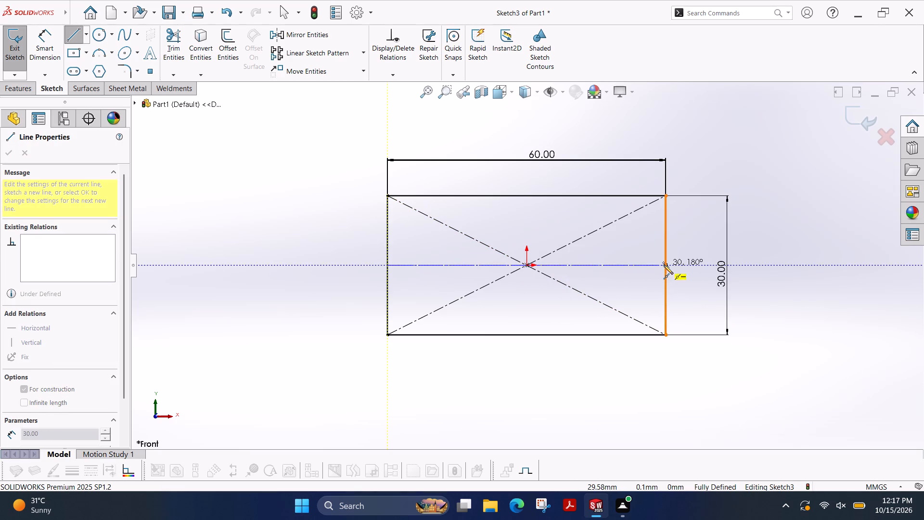
click(664, 265)
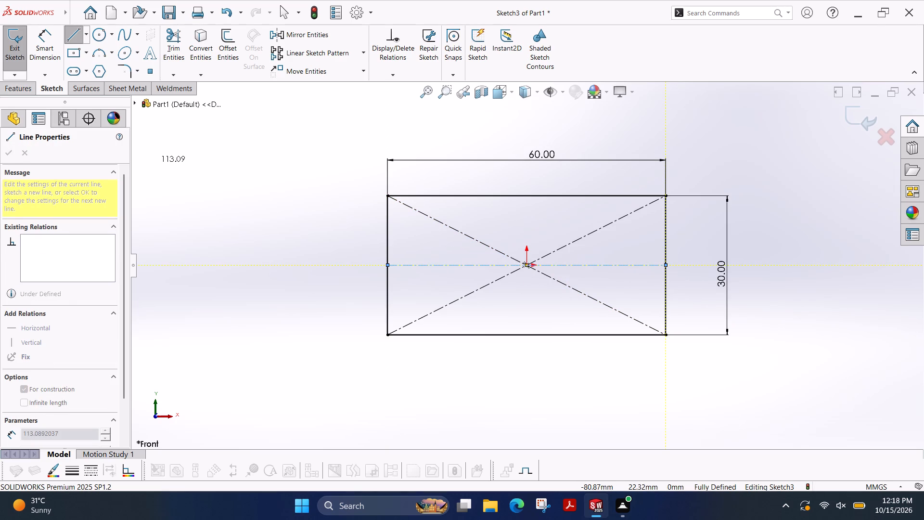
key(Escape)
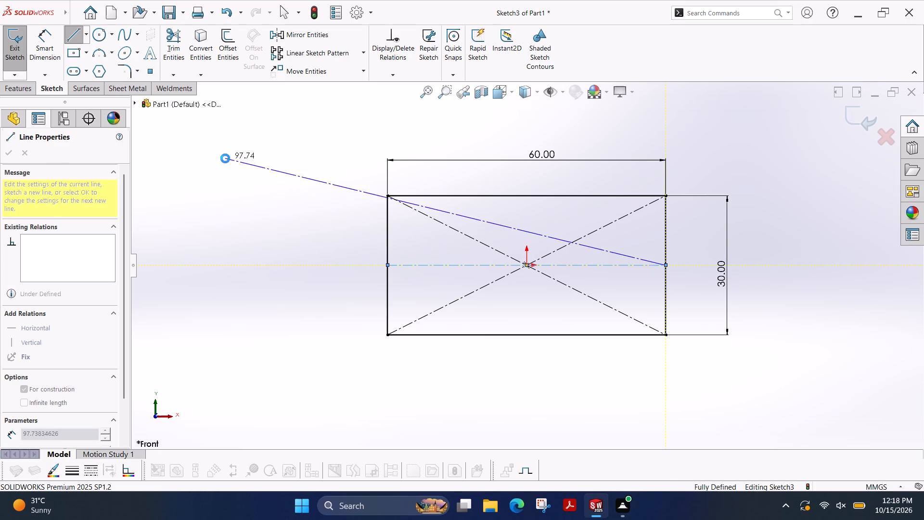
Draw two circles centred on the horizontal construction line, about 6.3 mm diameter right and 7.3 mm left, each about 20 mm from the origin.
click(99, 38)
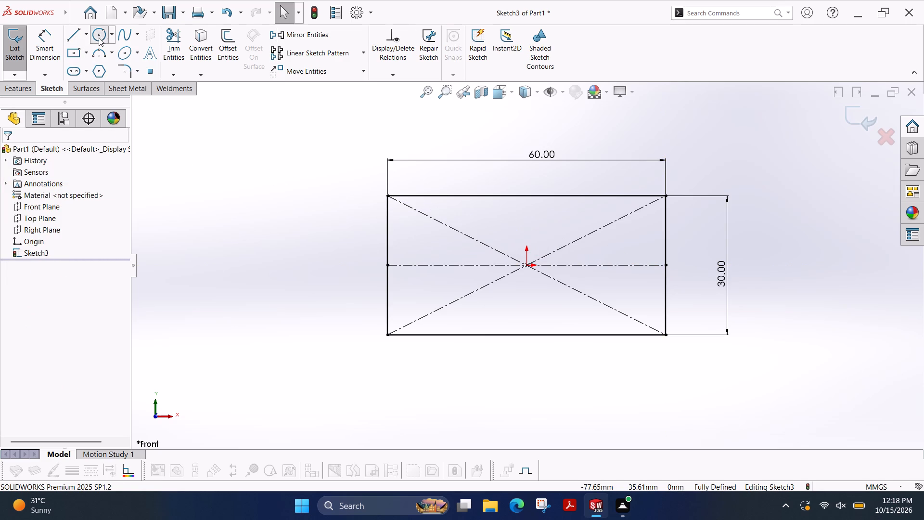
click(622, 265)
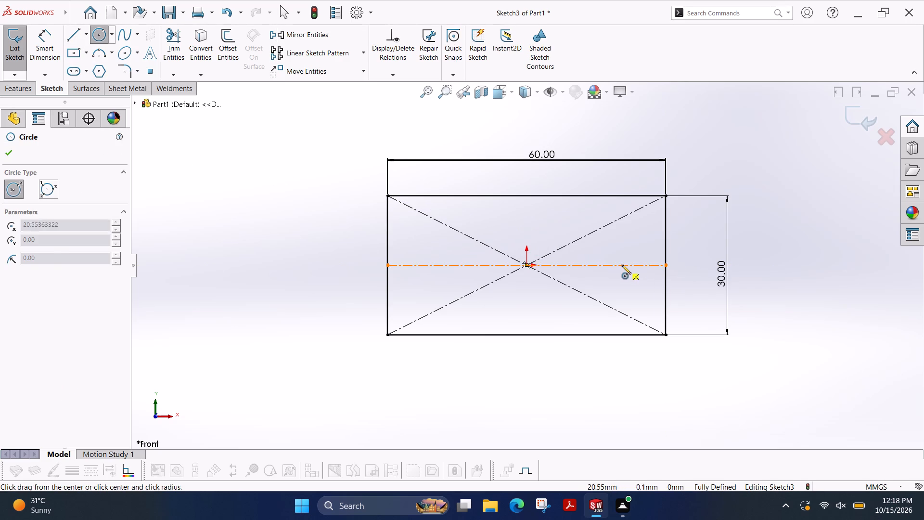
click(629, 253)
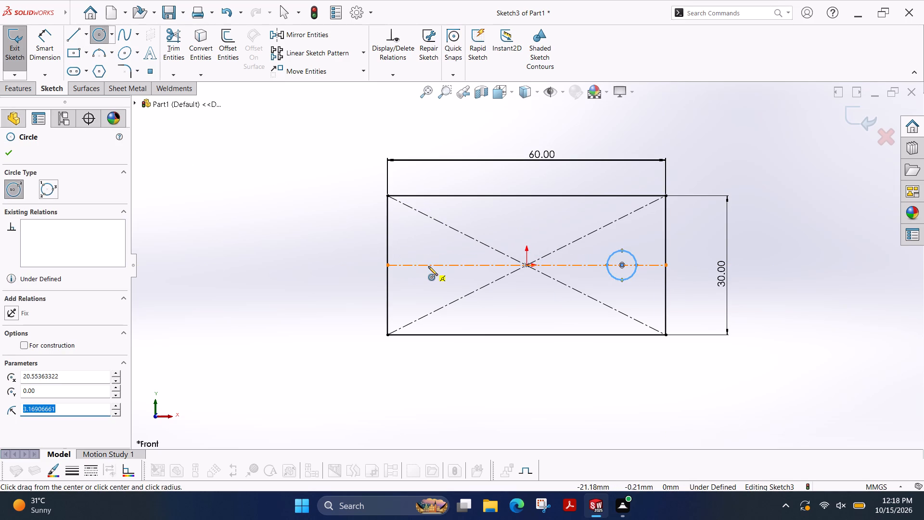
click(432, 264)
click(446, 255)
key(Escape)
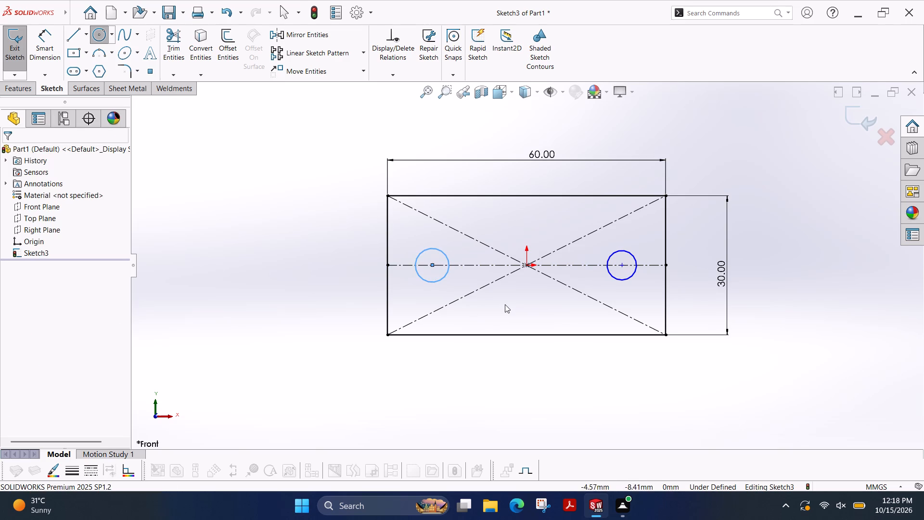
Dimension both circles with a diameter of 8 mm.
click(47, 56)
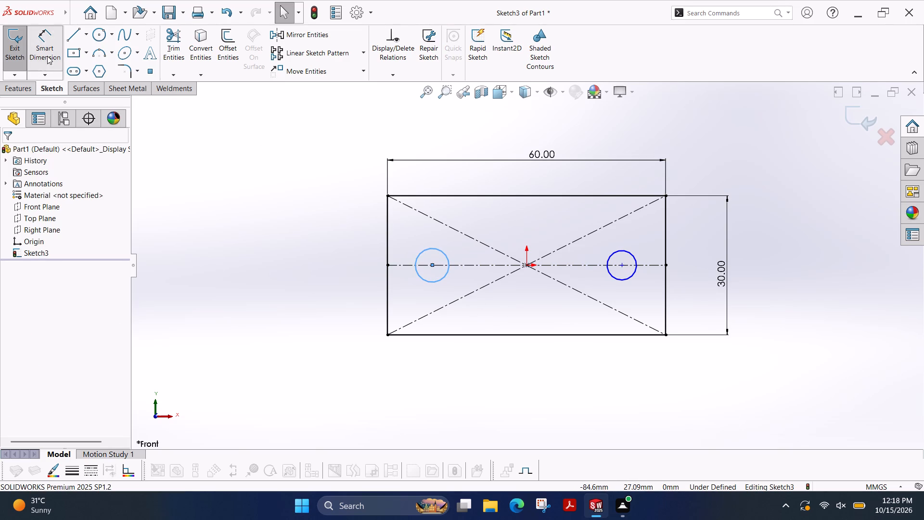
click(438, 248)
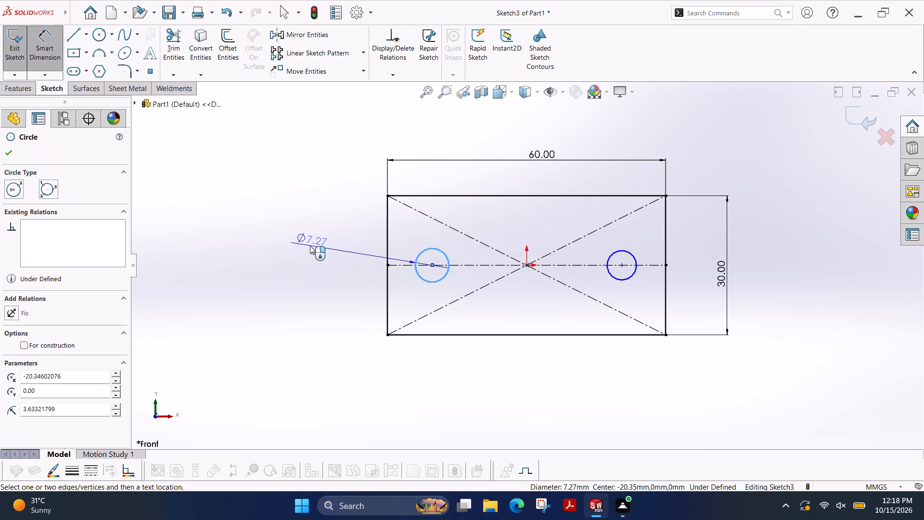
click(310, 246)
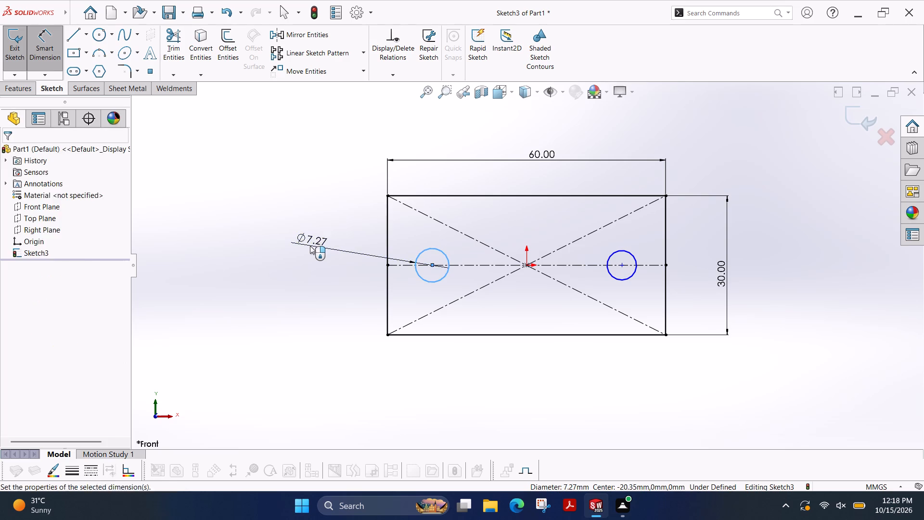
key(8)
key(Return)
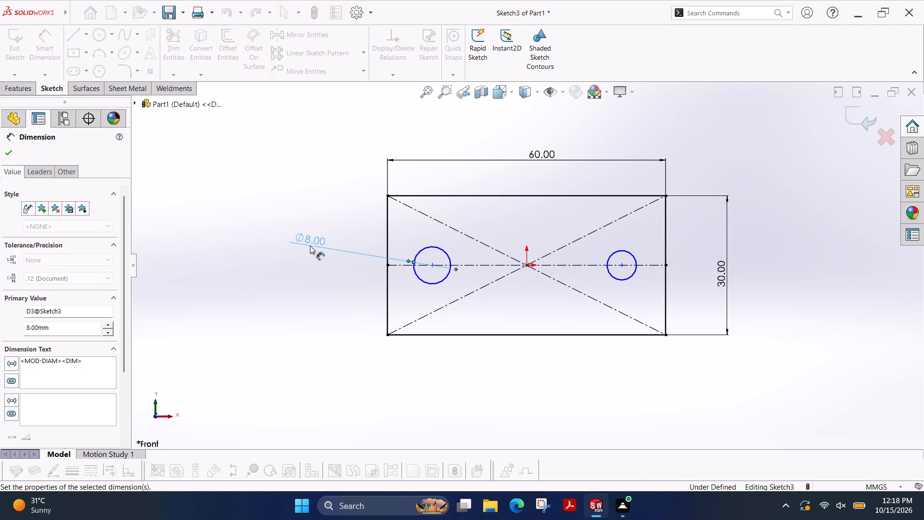
click(620, 251)
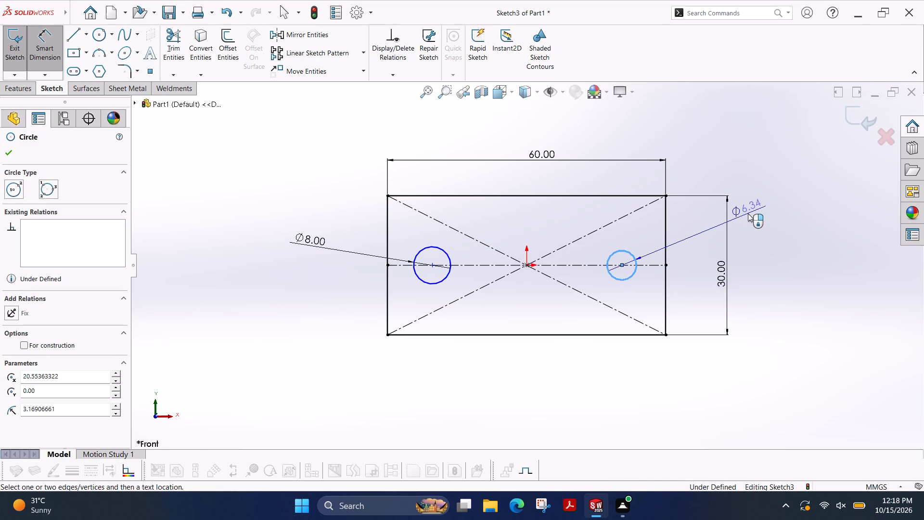
click(748, 213)
key(8)
key(Return)
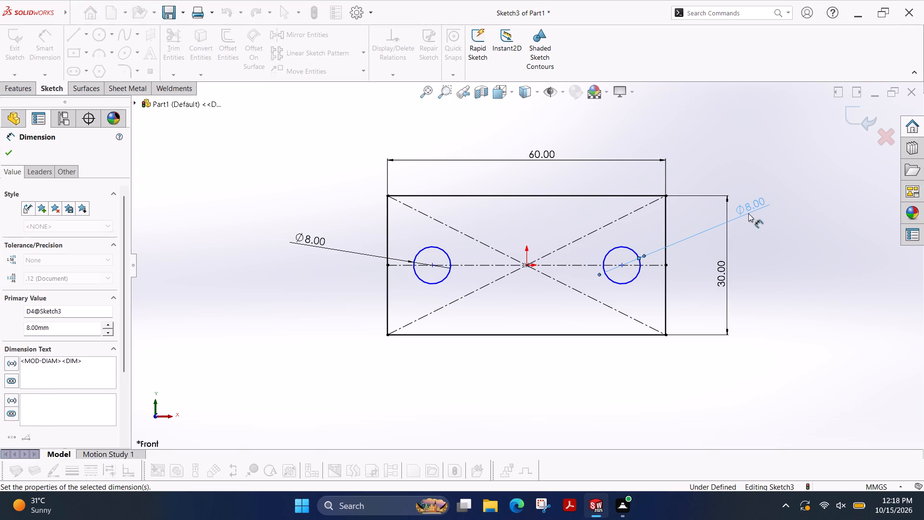
Dimension the horizontal distance between the two circle centres as 40 mm.
click(432, 265)
click(624, 265)
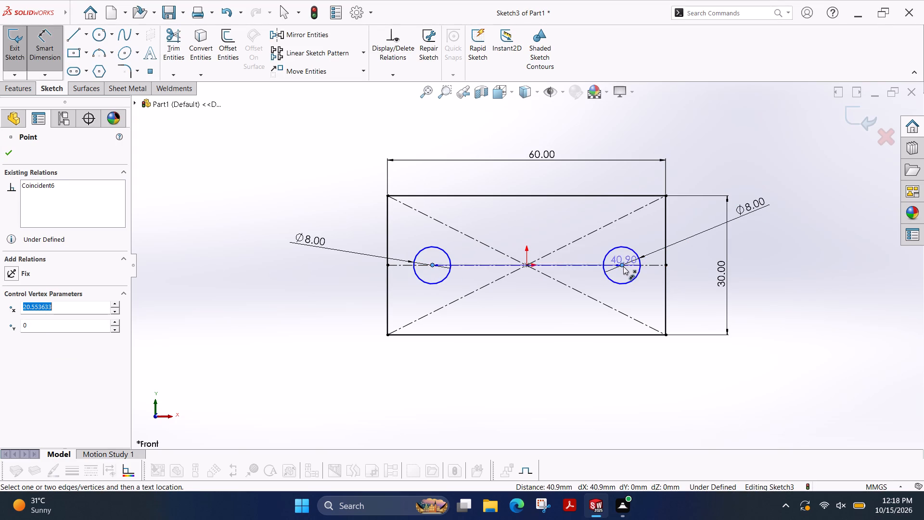
click(548, 360)
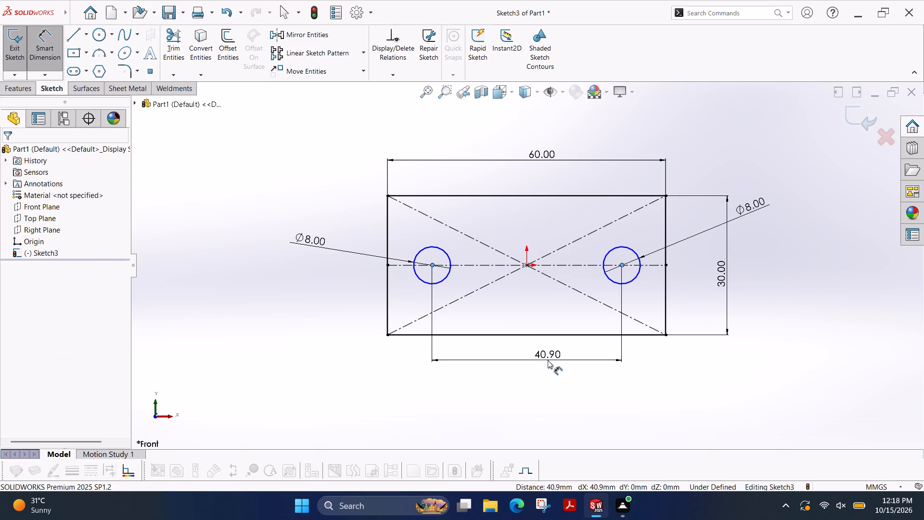
text(40)
key(Return)
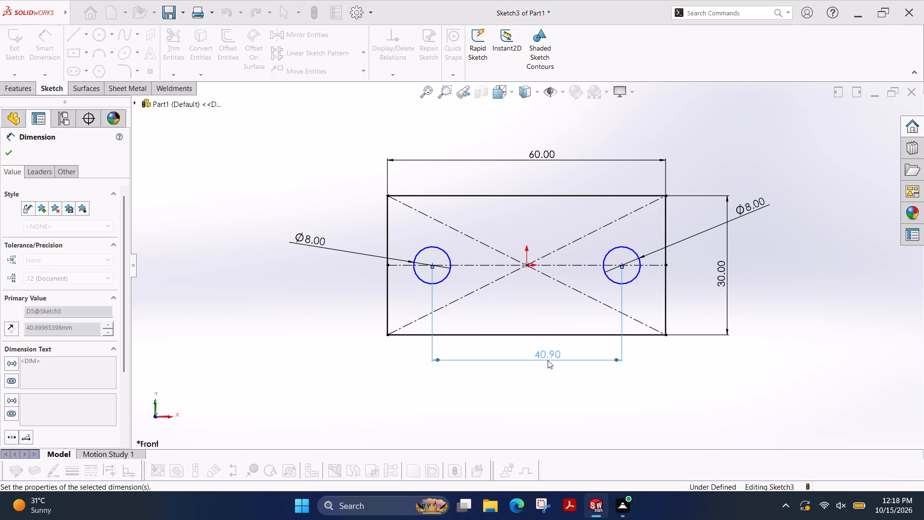
Dimension the left circle's centre 20 mm from the origin.
click(432, 264)
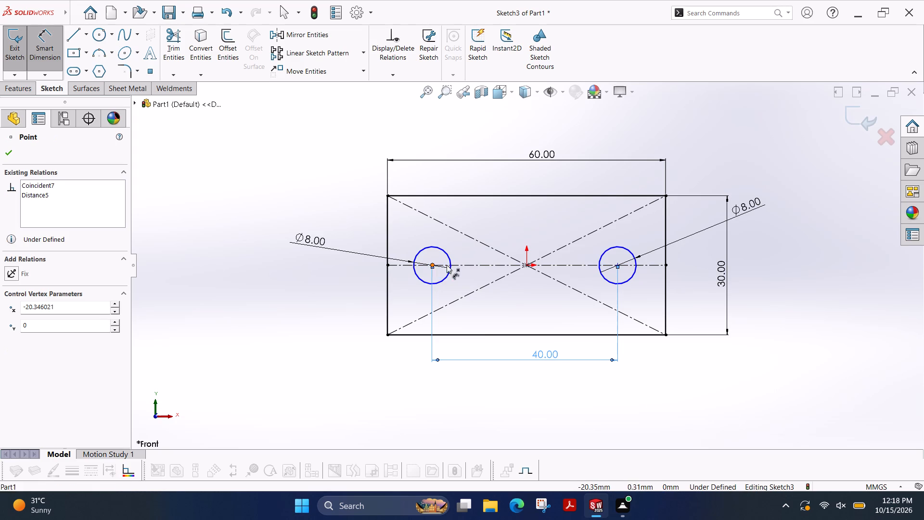
click(527, 266)
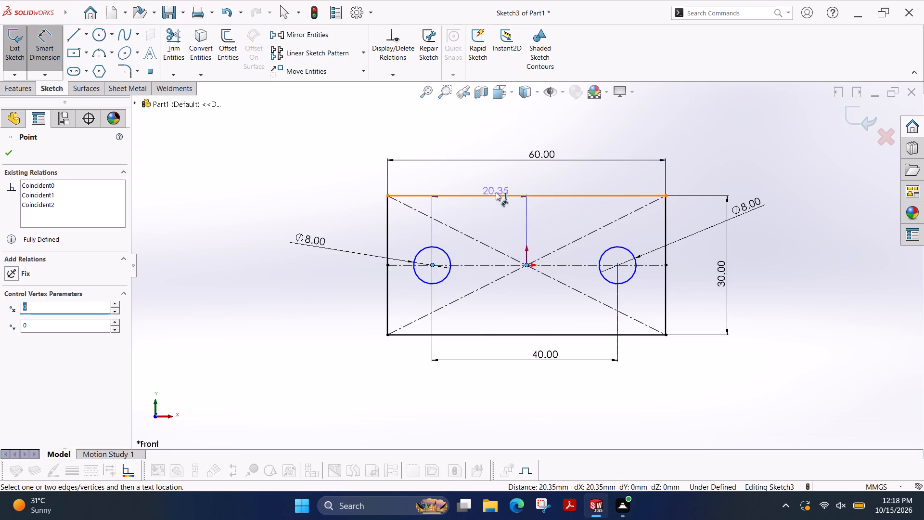
click(489, 180)
text(20)
key(Return)
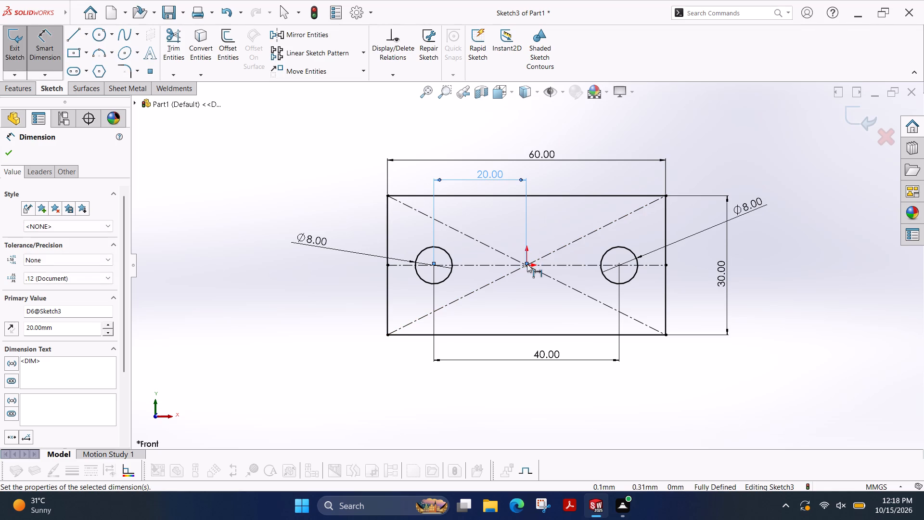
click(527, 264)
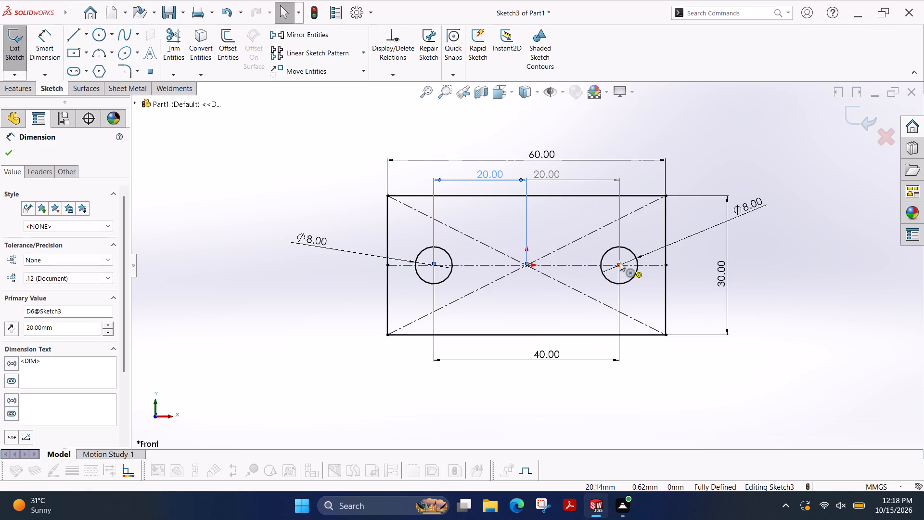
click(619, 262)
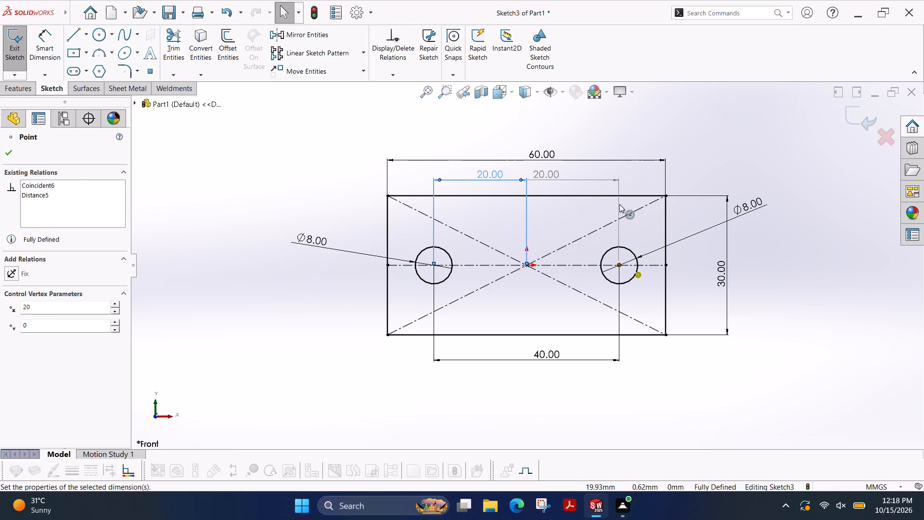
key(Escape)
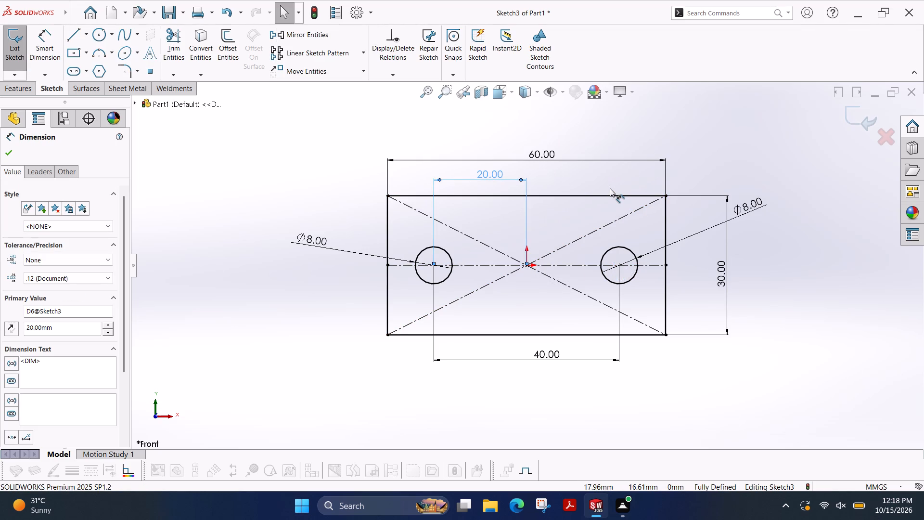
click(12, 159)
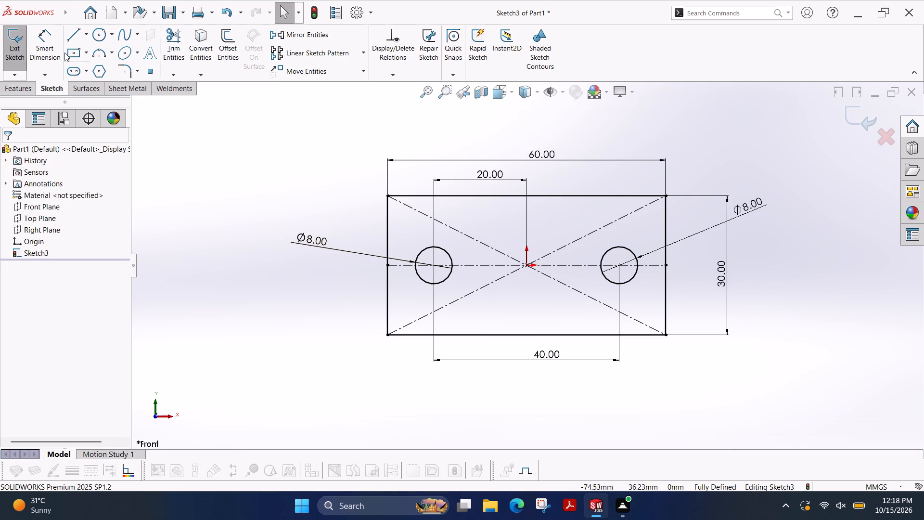
Round all four corners of the rectangle with 8 mm sketch fillets, accepting the removal of the affected relations.
click(123, 70)
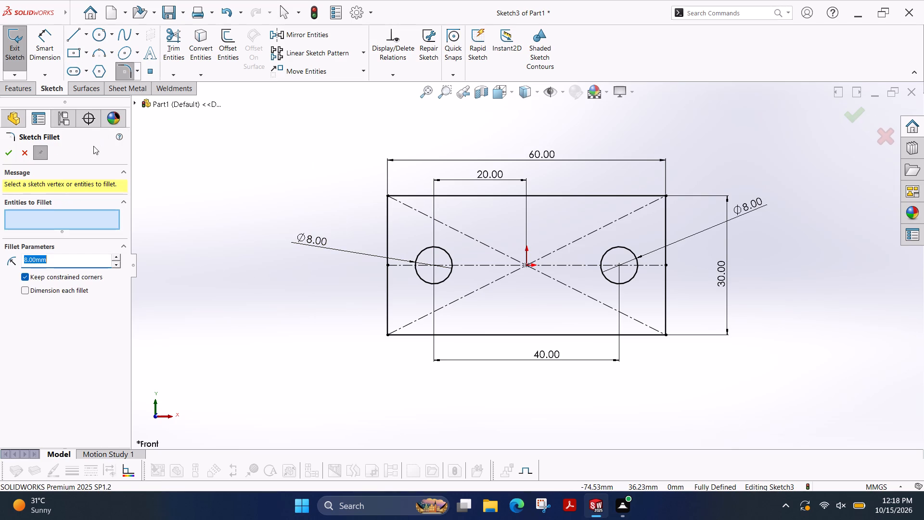
click(410, 197)
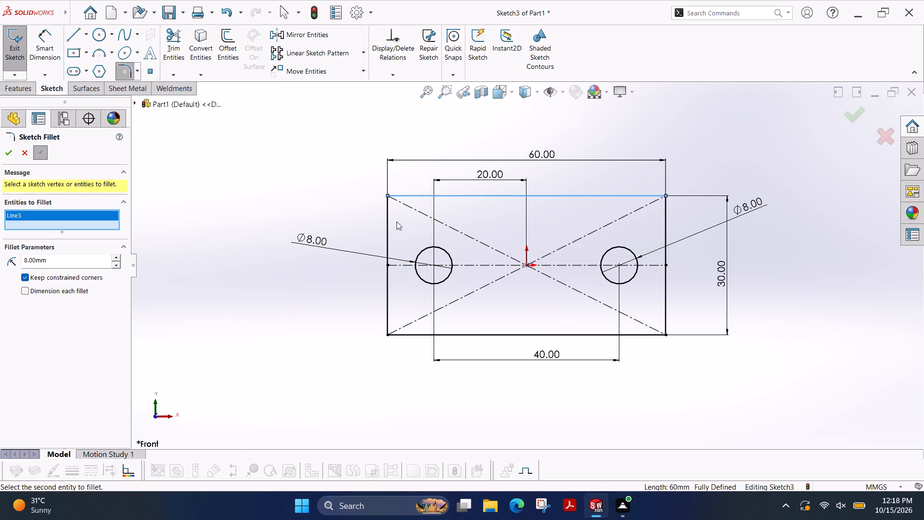
click(389, 234)
click(666, 221)
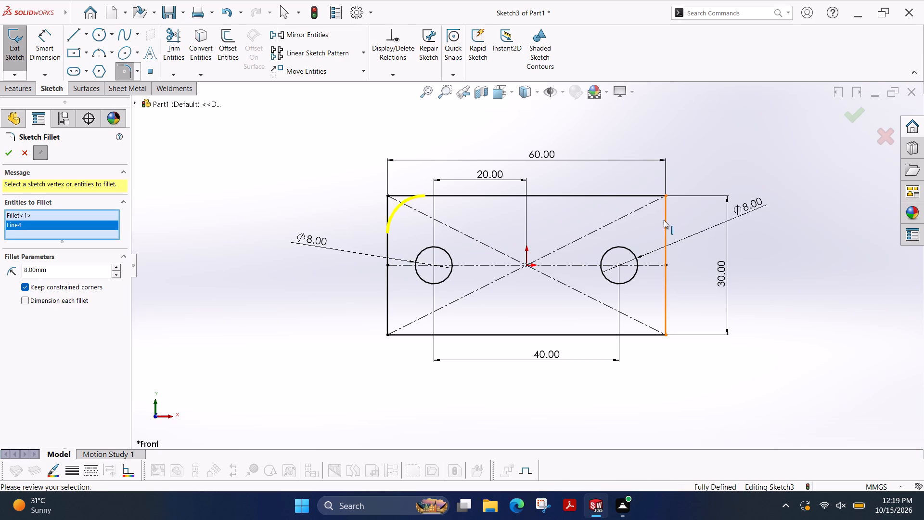
click(621, 194)
click(499, 264)
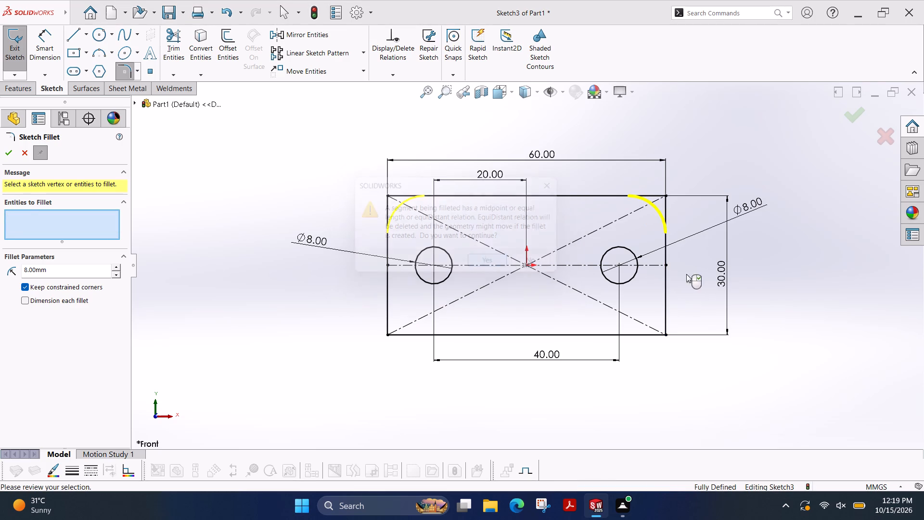
click(666, 296)
click(634, 333)
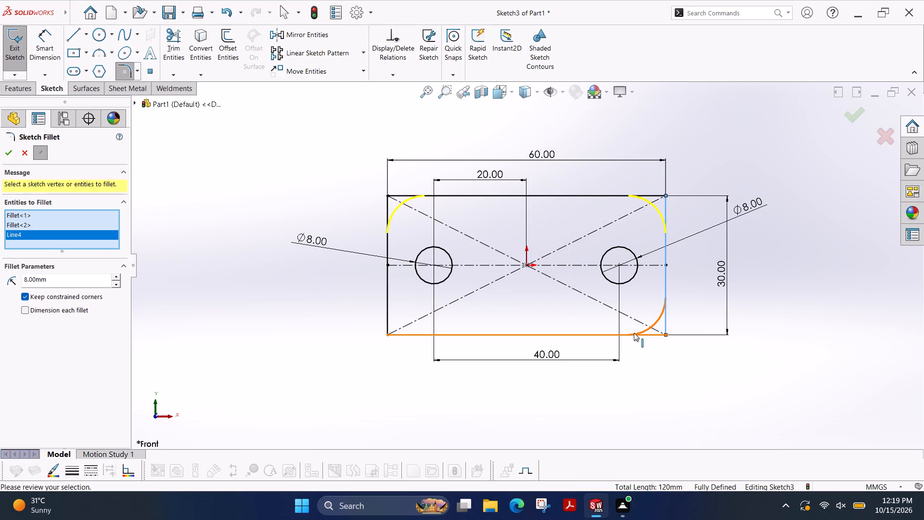
click(492, 265)
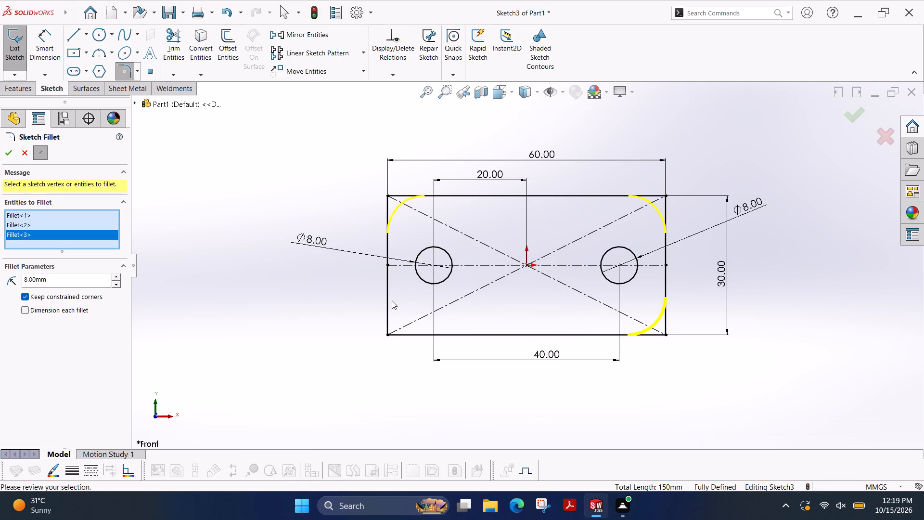
click(386, 299)
click(449, 335)
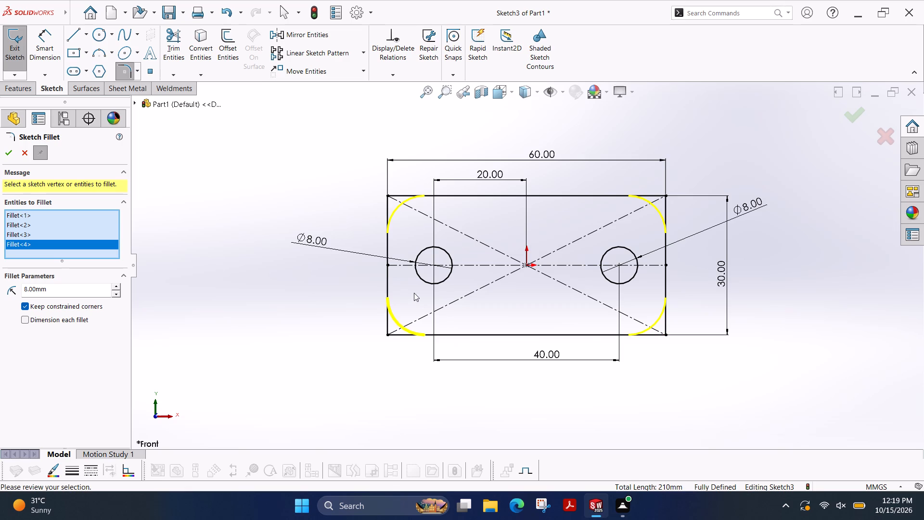
click(9, 157)
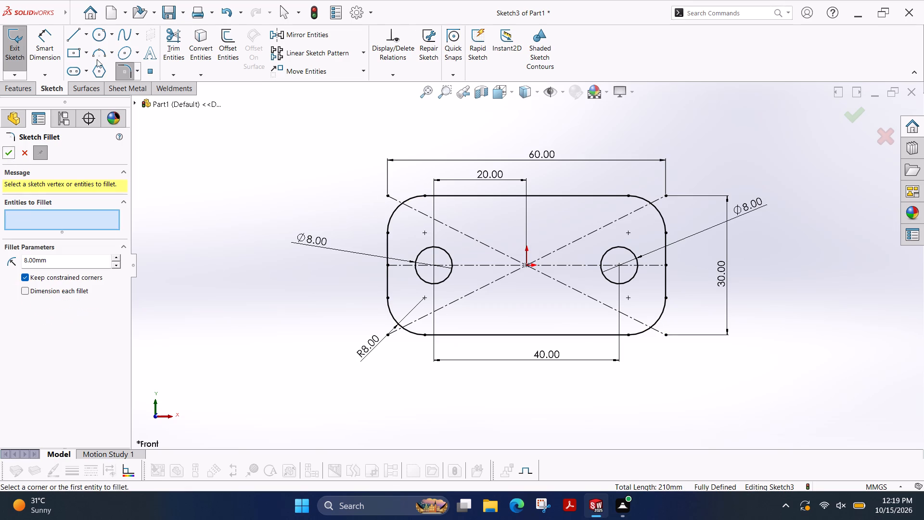
Power-trim the diagonal construction lines inside the rounded rectangle.
click(164, 39)
drag(472, 224, 444, 234)
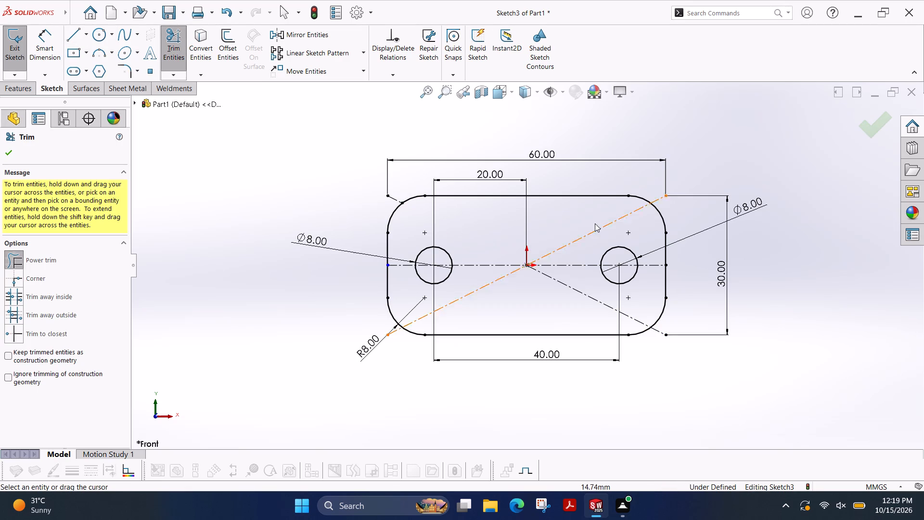
drag(595, 223, 609, 229)
drag(578, 283, 559, 298)
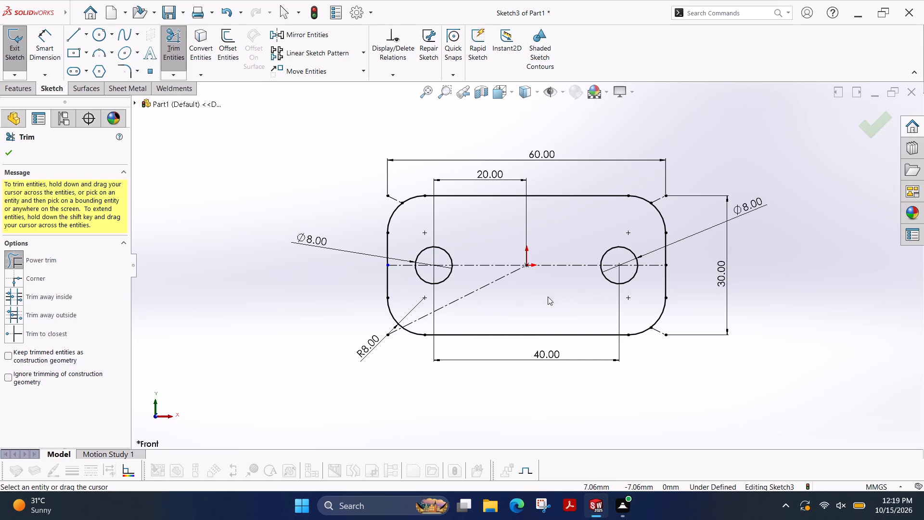
drag(496, 282, 478, 285)
drag(457, 290, 482, 323)
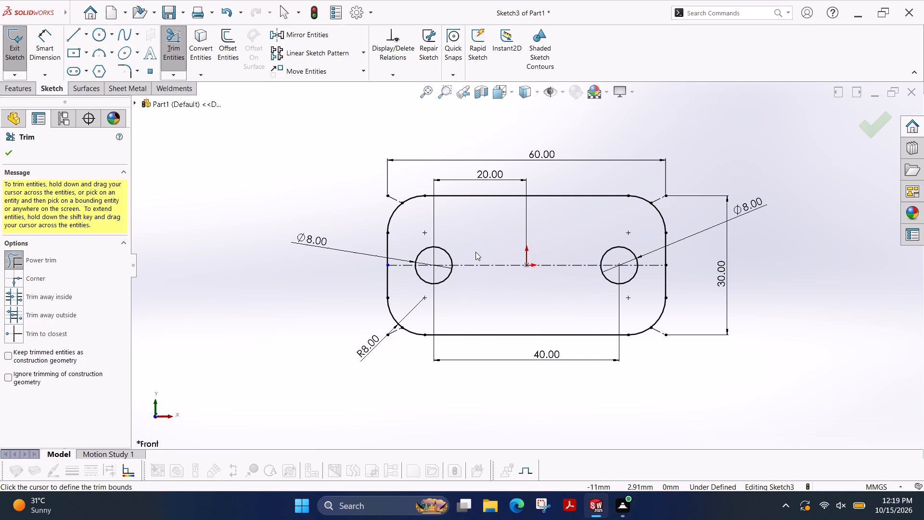
key(Escape)
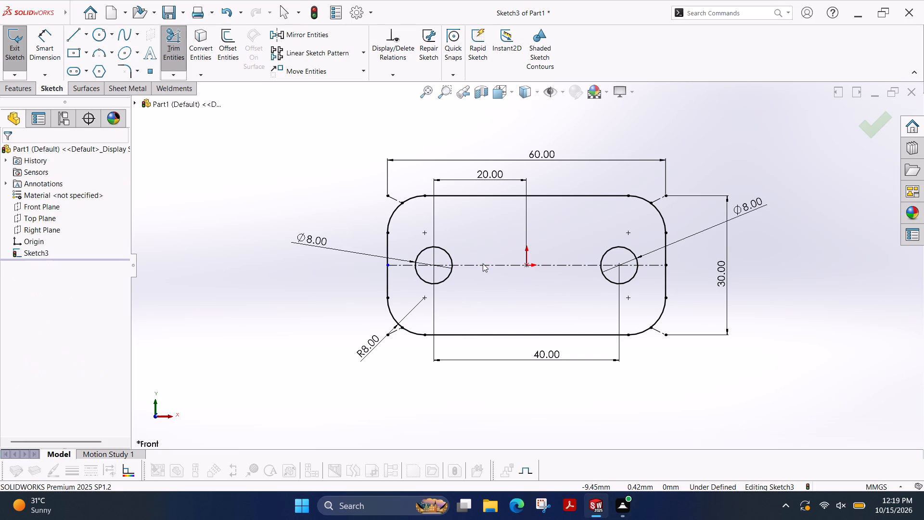
Delete the horizontal construction line running through the two circles.
click(488, 264)
key(Delete)
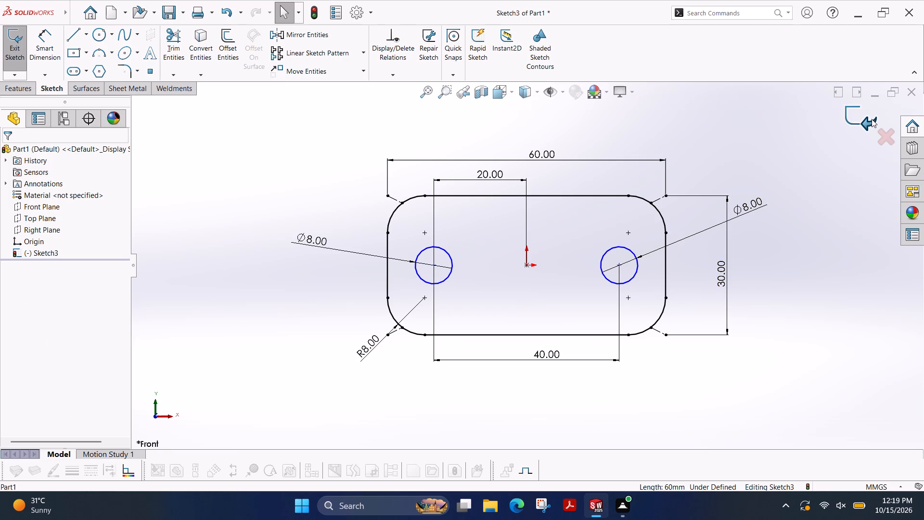
Extrude the rounded plate sketch with its two holes as a blind 5 mm boss.
click(21, 91)
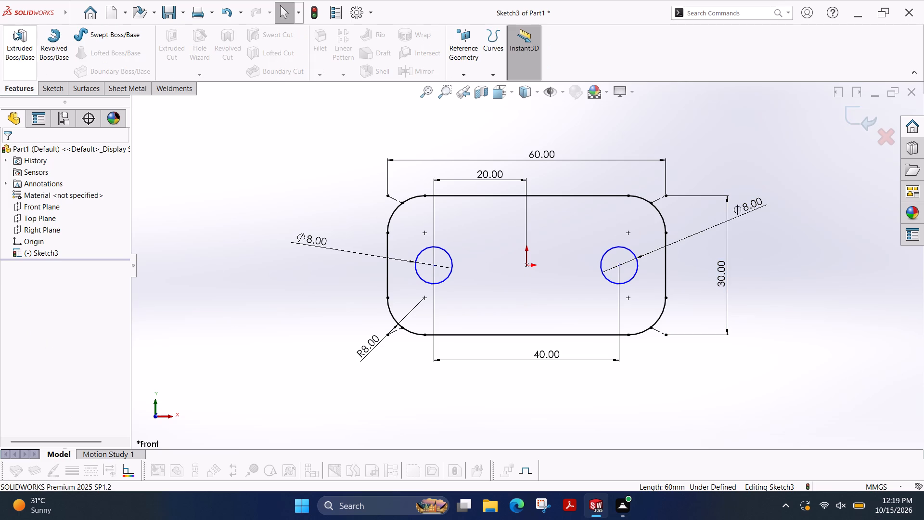
click(14, 31)
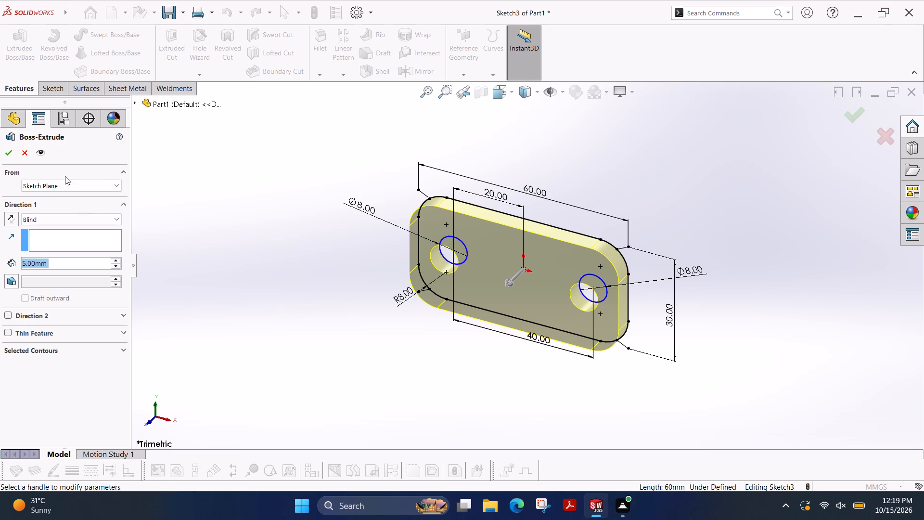
click(11, 152)
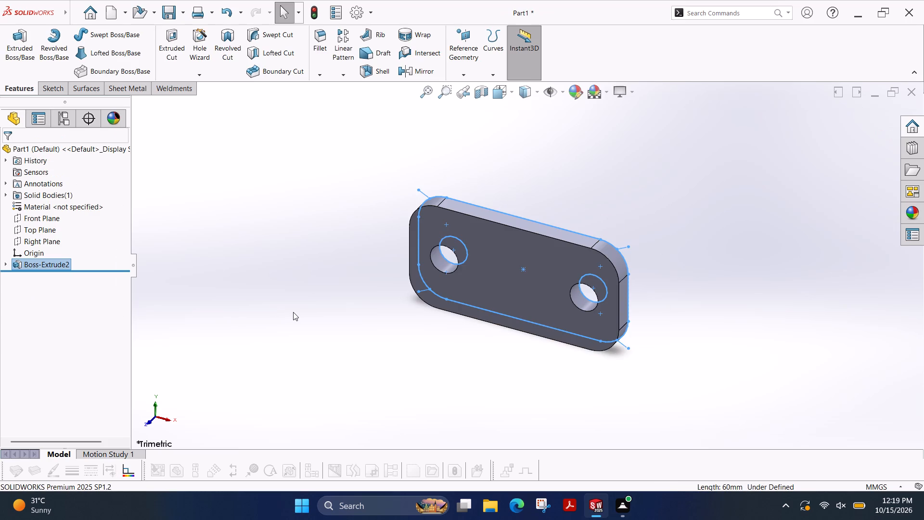
key(Escape)
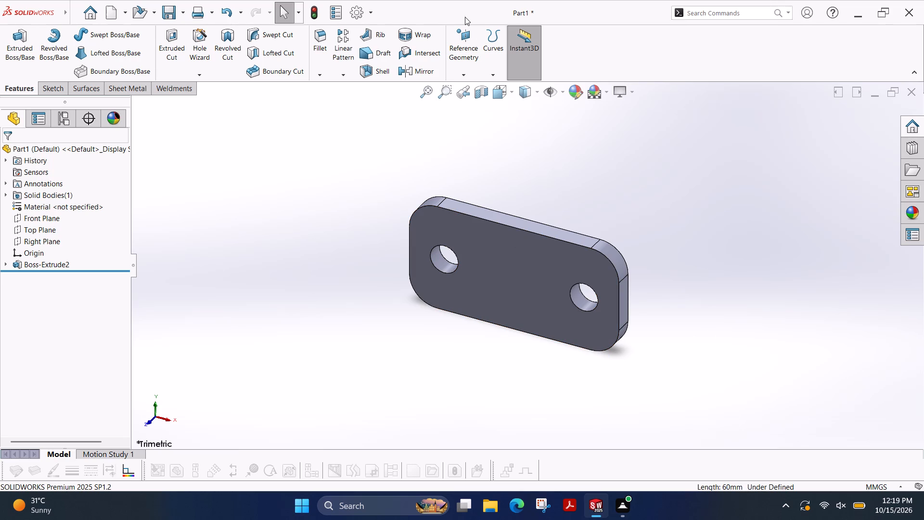
Create a reference plane from the Right Plane with a 0 mm offset.
click(466, 74)
click(475, 88)
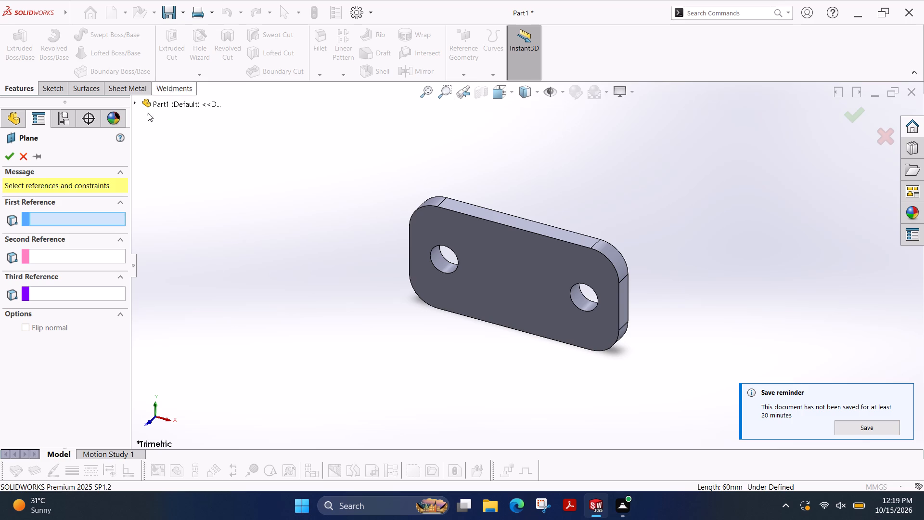
click(134, 102)
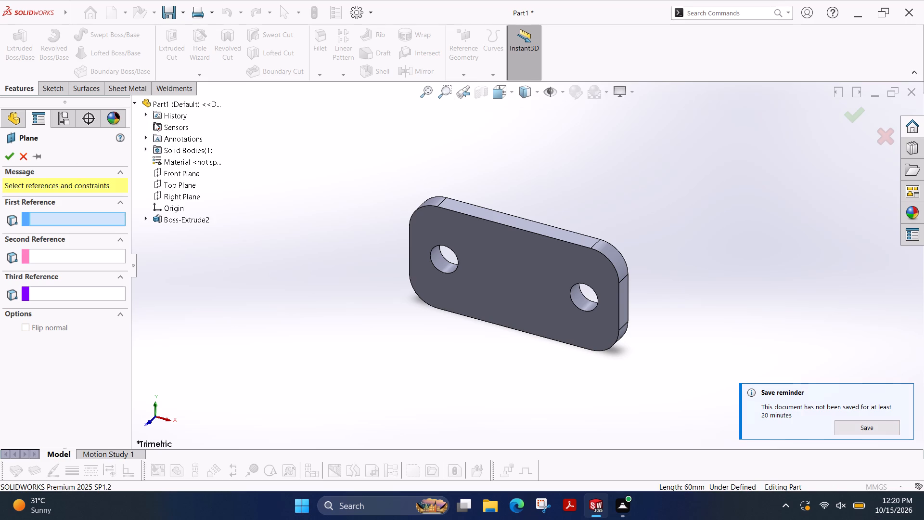
click(180, 195)
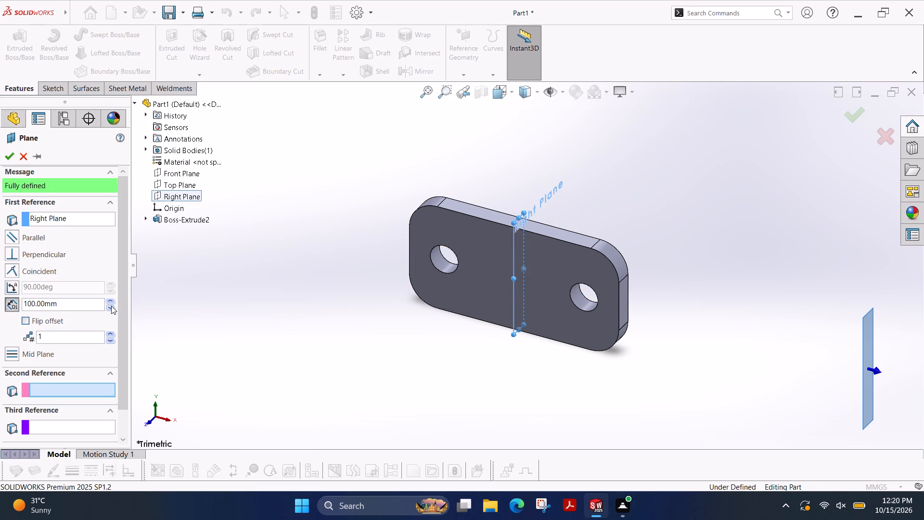
click(110, 306)
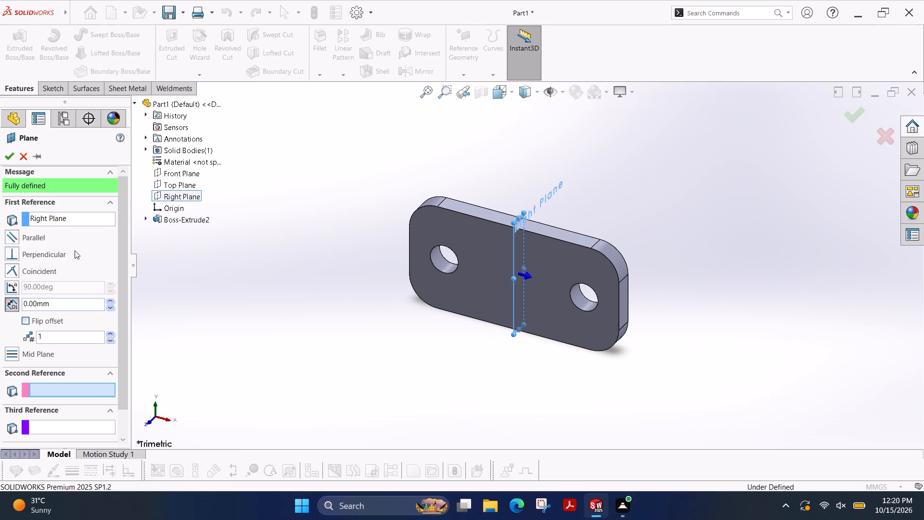
click(8, 157)
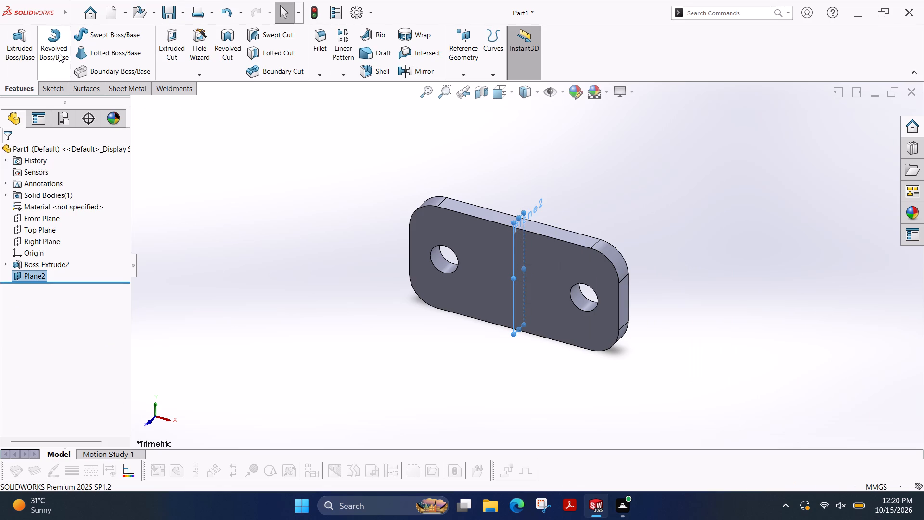
Start a sketch on the new plane and draw a horizontal line about 35 mm long outward from the plate's upper front corner.
click(51, 90)
click(18, 45)
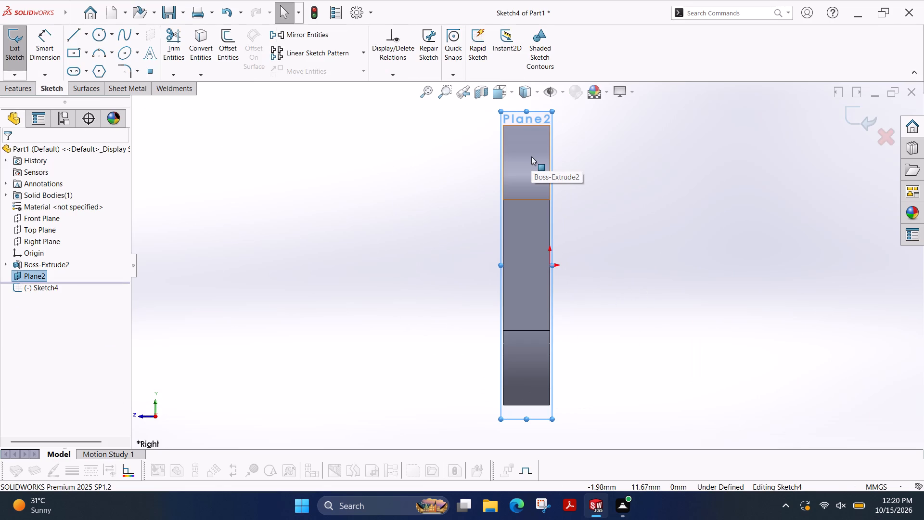
click(75, 34)
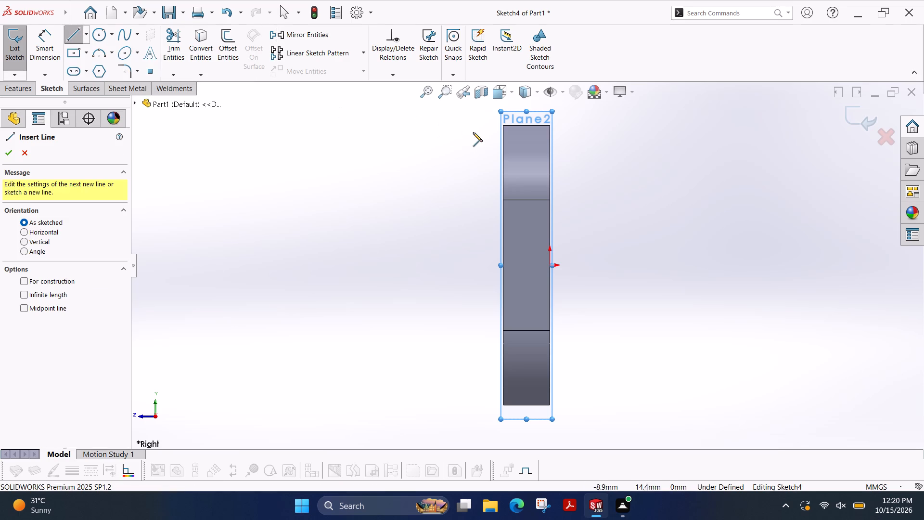
click(502, 124)
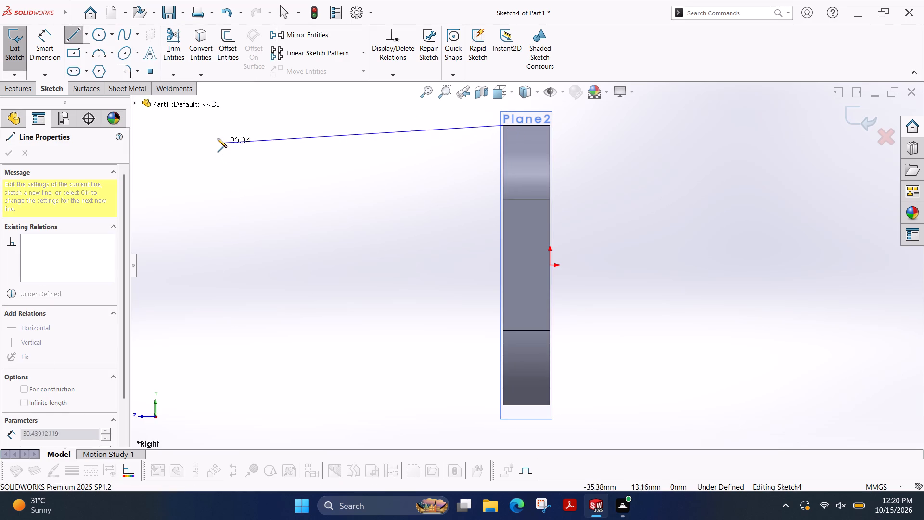
click(178, 126)
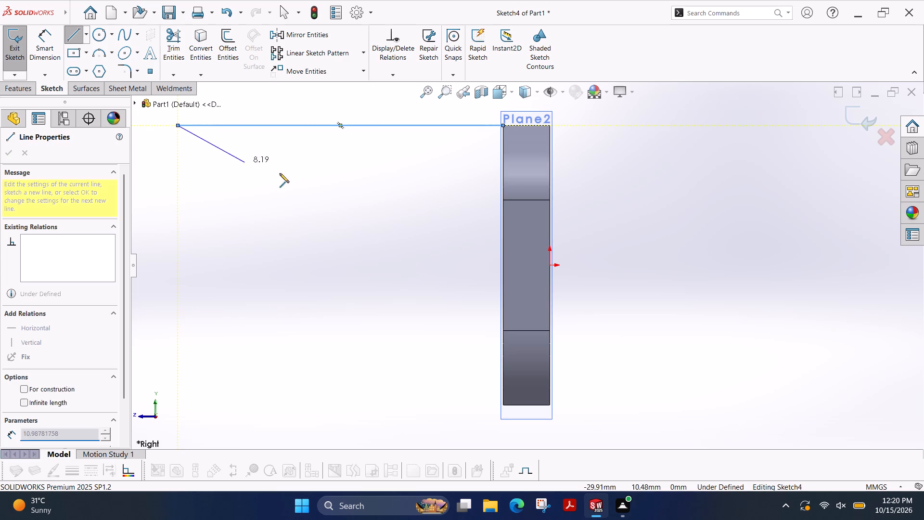
key(Escape)
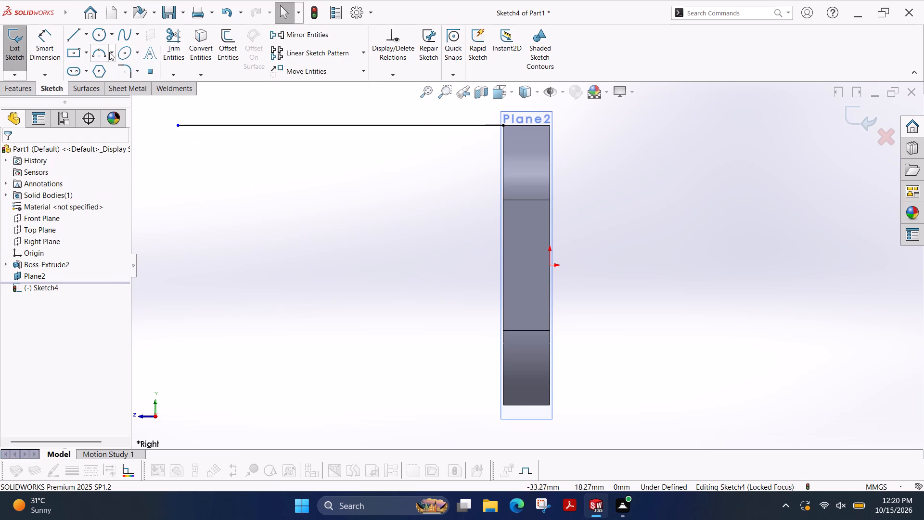
Draw a second line about 35 mm long from the same plate corner, sloping about 10° below the horizontal line.
click(72, 41)
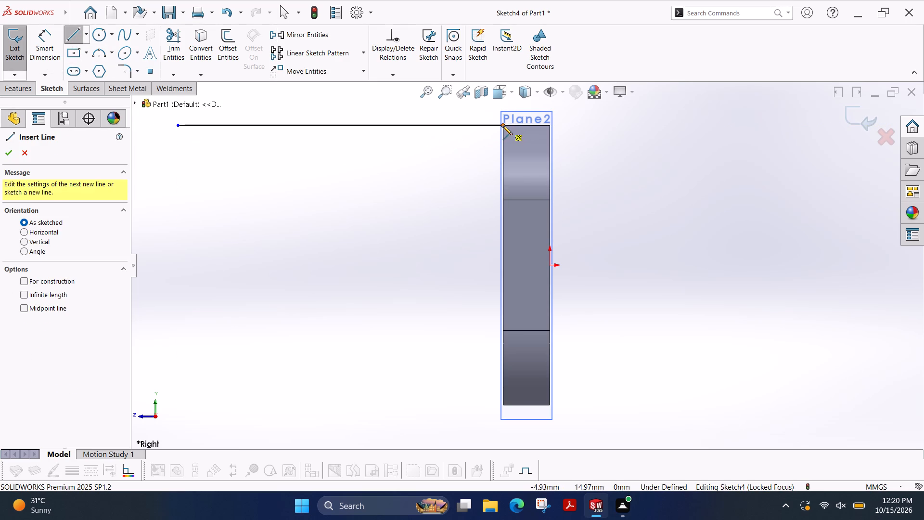
click(503, 126)
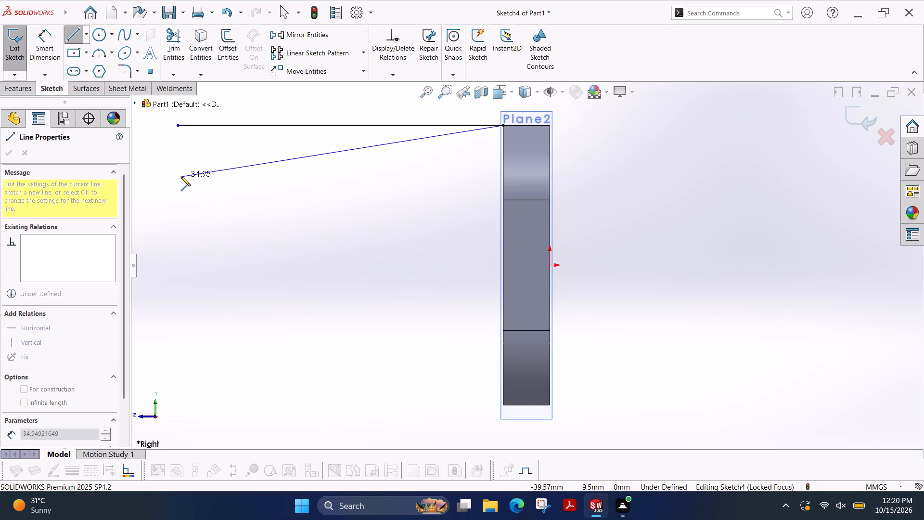
click(177, 183)
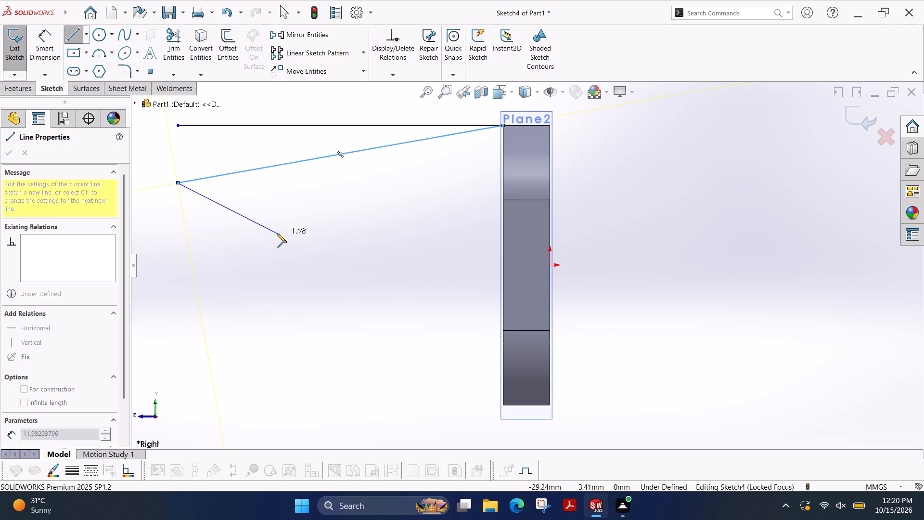
key(Escape)
scroll(277, 234, down, 1)
scroll(277, 234, up, 2)
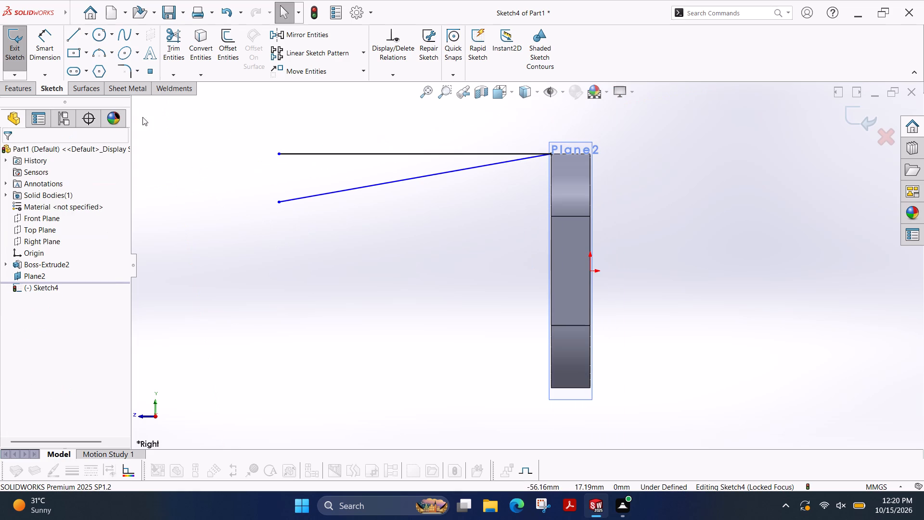
Sketch a circle of about 9.75 mm radius below the sloping line's free end, tangent to that line.
click(95, 37)
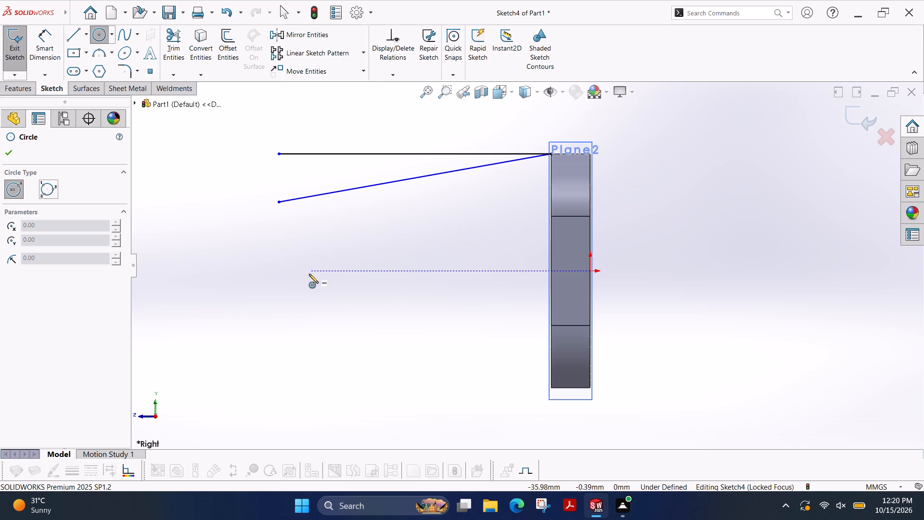
click(309, 274)
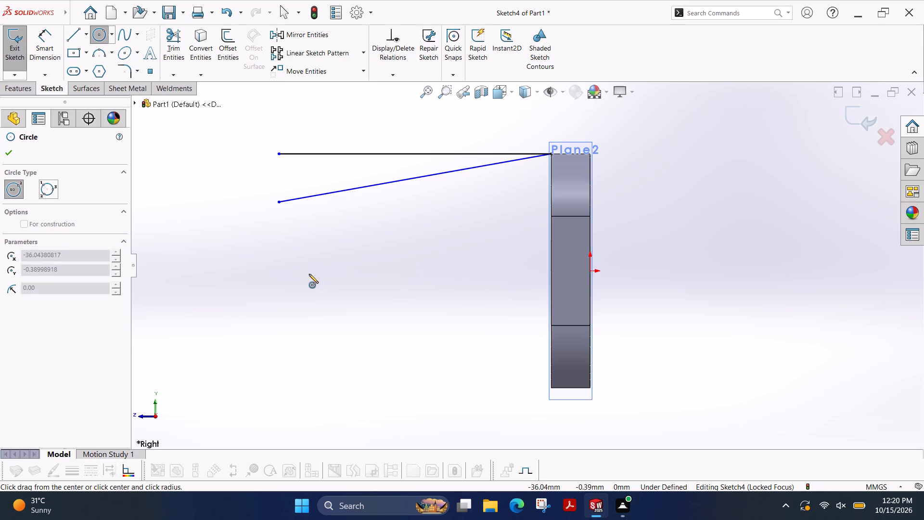
click(314, 198)
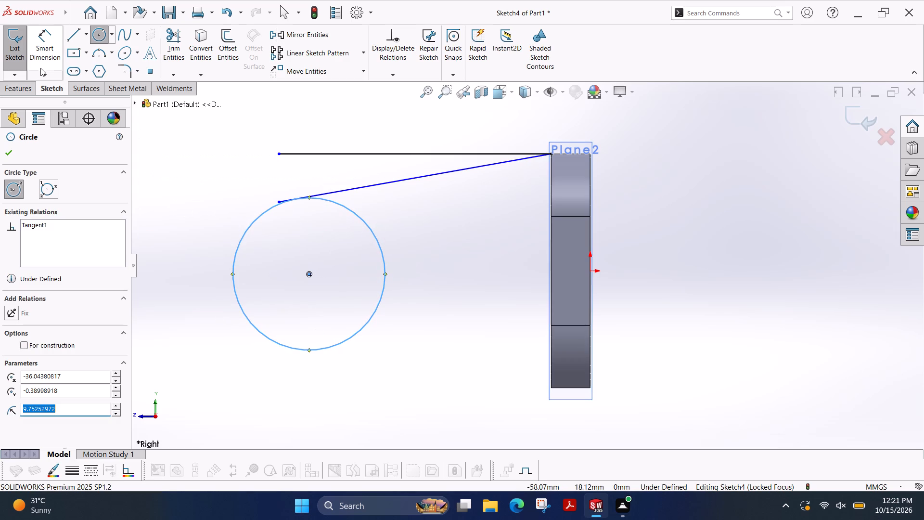
key(Escape)
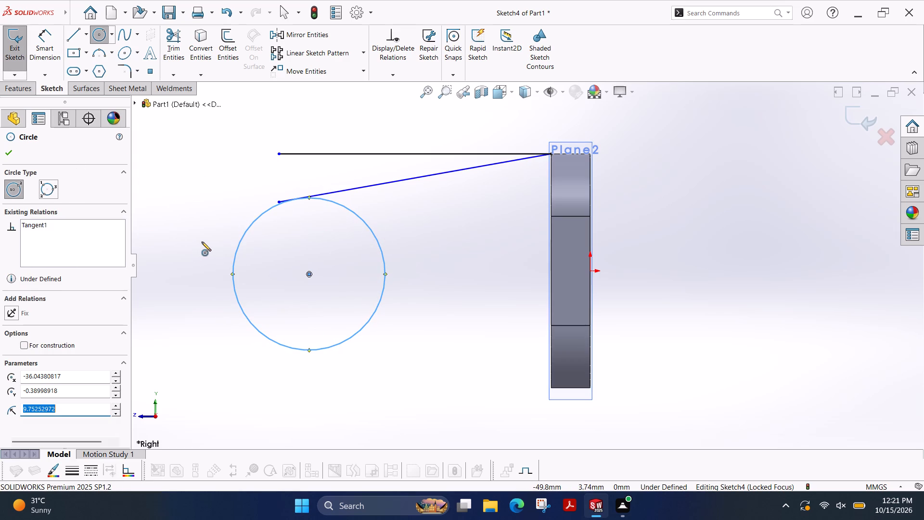
Dimension the angle between the horizontal and sloping lines as 15°.
click(50, 50)
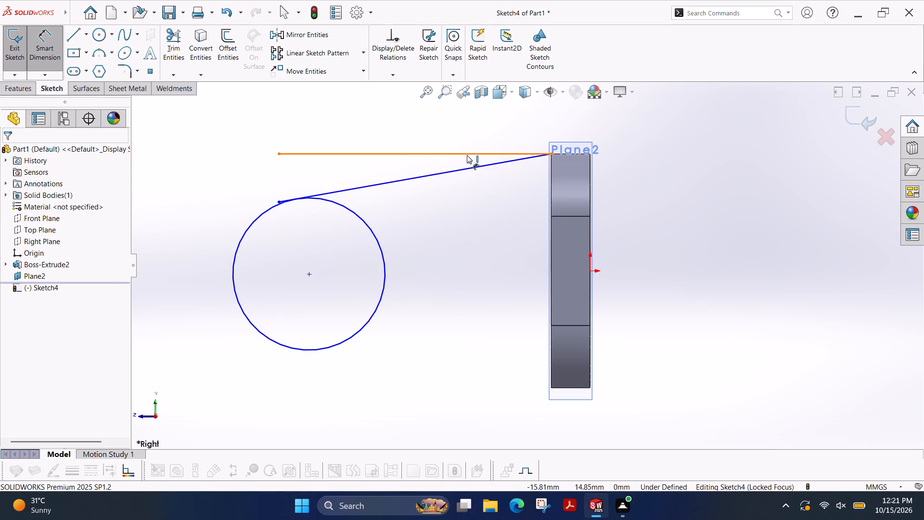
click(467, 155)
click(465, 167)
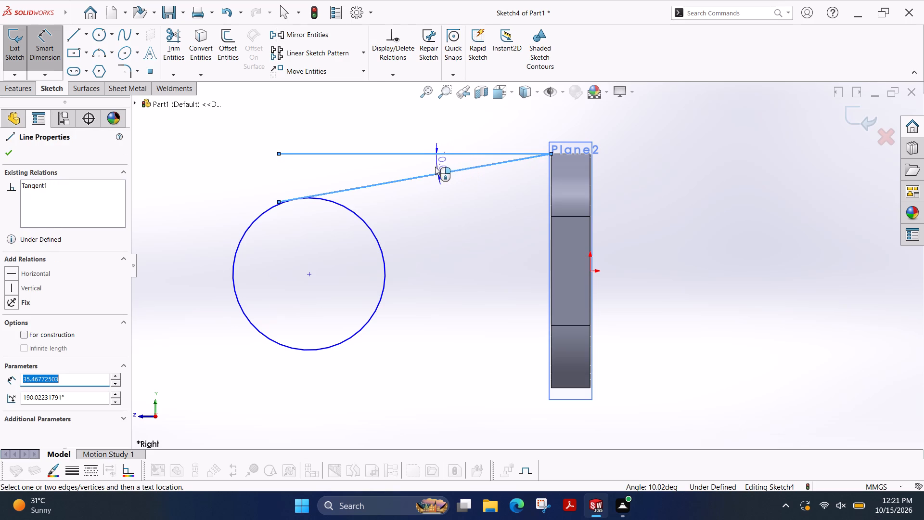
click(435, 167)
text(15)
key(Return)
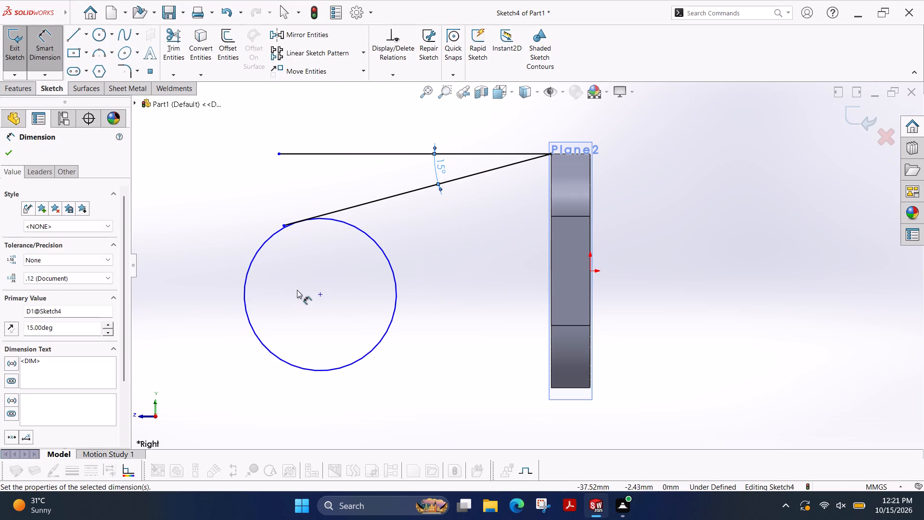
Dimension the circle's centre 40 mm horizontally from the plate's back edge.
click(321, 294)
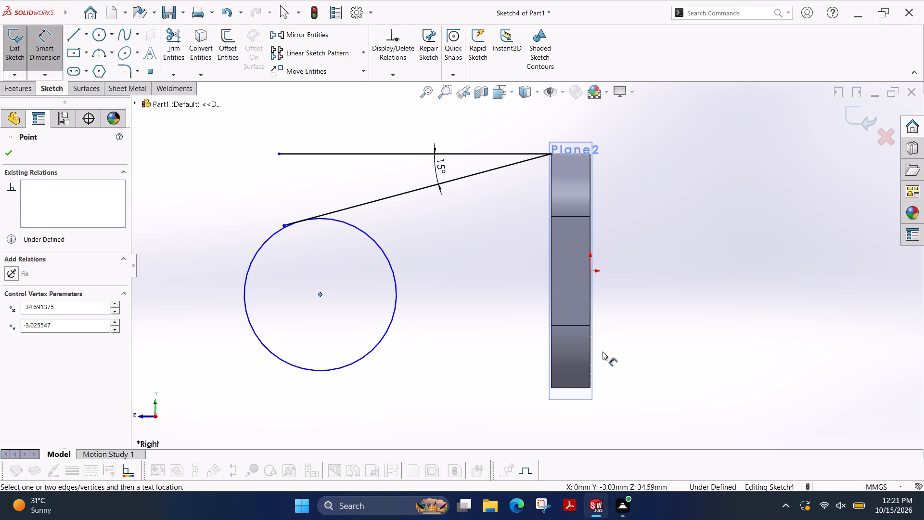
scroll(588, 344, down, 4)
click(580, 339)
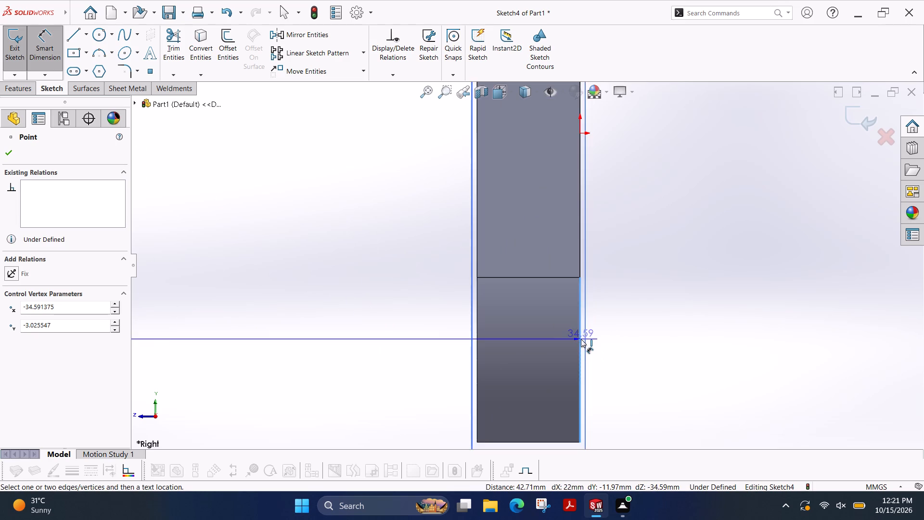
scroll(581, 339, up, 3)
scroll(527, 406, up, 1)
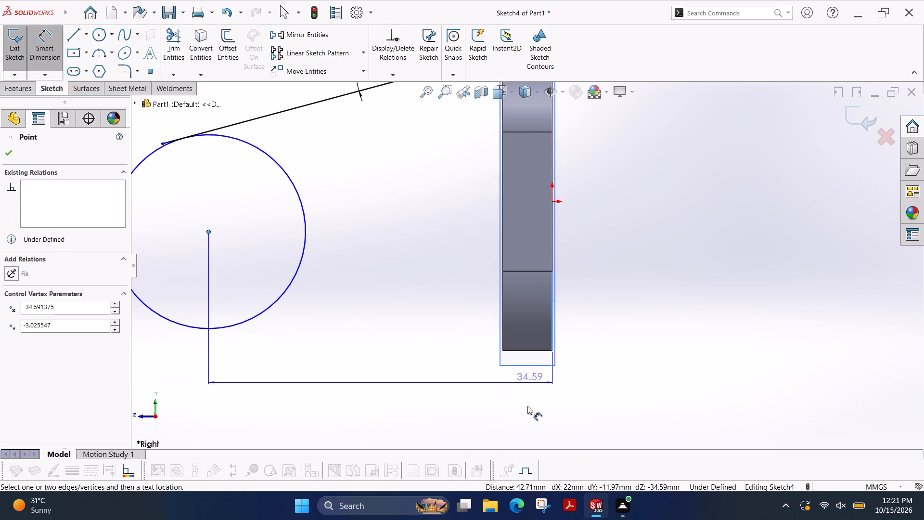
click(398, 410)
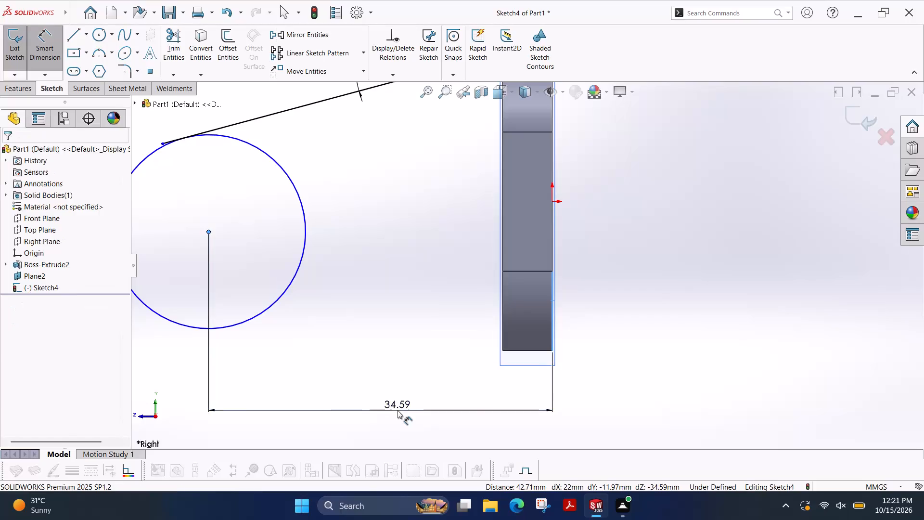
text(40)
key(Return)
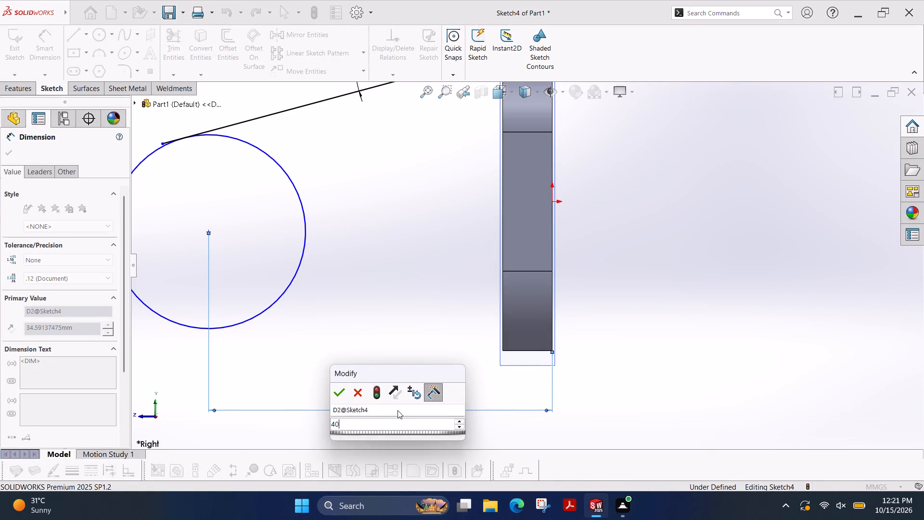
Dimension the circle's diameter as 25 mm.
scroll(392, 356, up, 3)
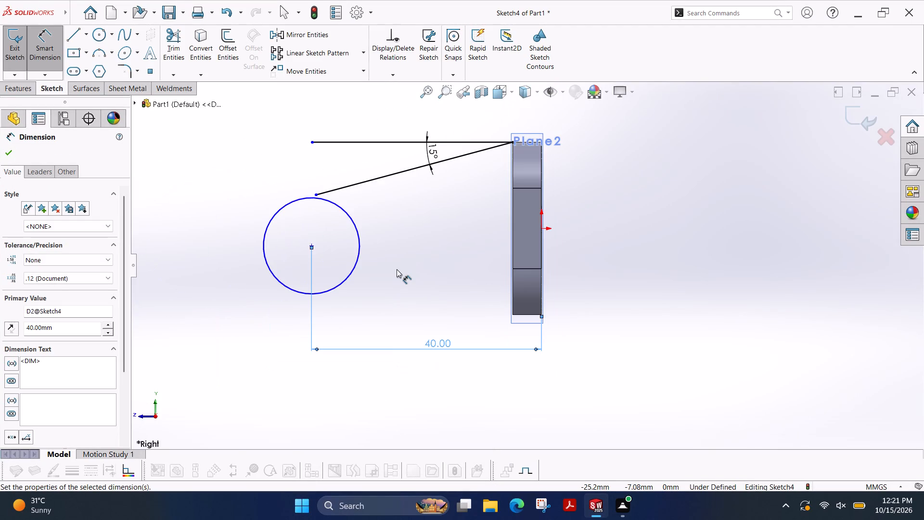
scroll(397, 269, down, 1)
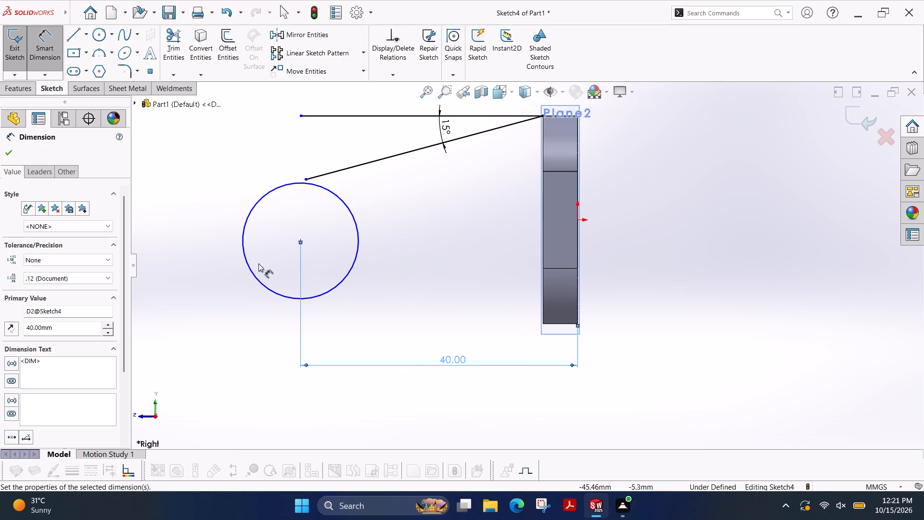
click(262, 285)
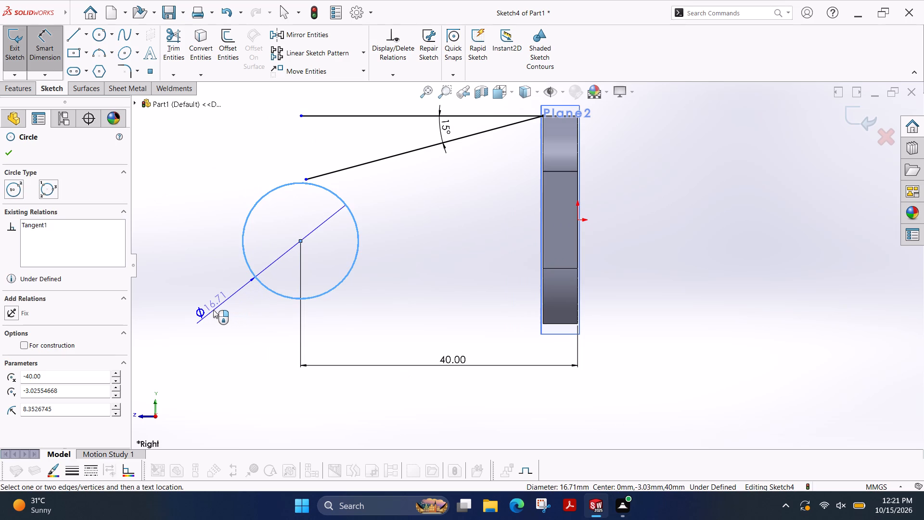
click(213, 310)
text(25)
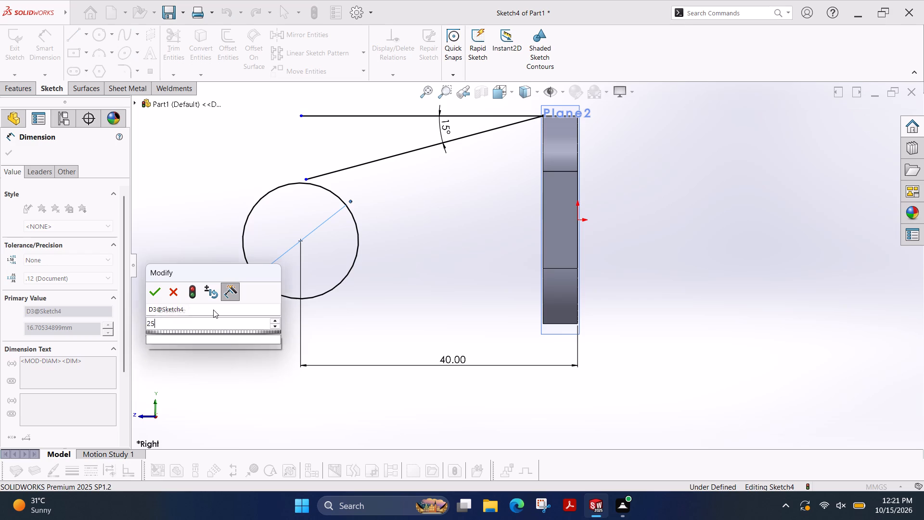
key(Return)
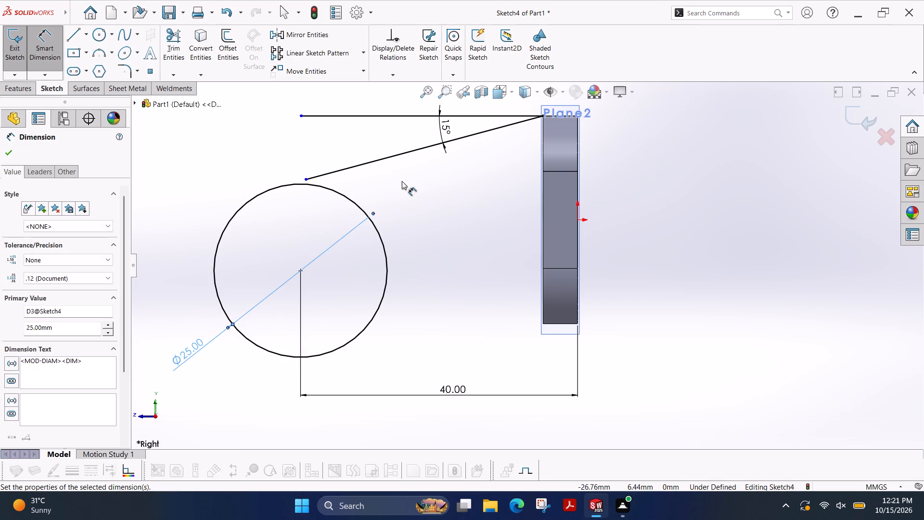
Sketch a circle of about 3.36 mm radius concentric with the 25 mm circle.
scroll(403, 163, up, 1)
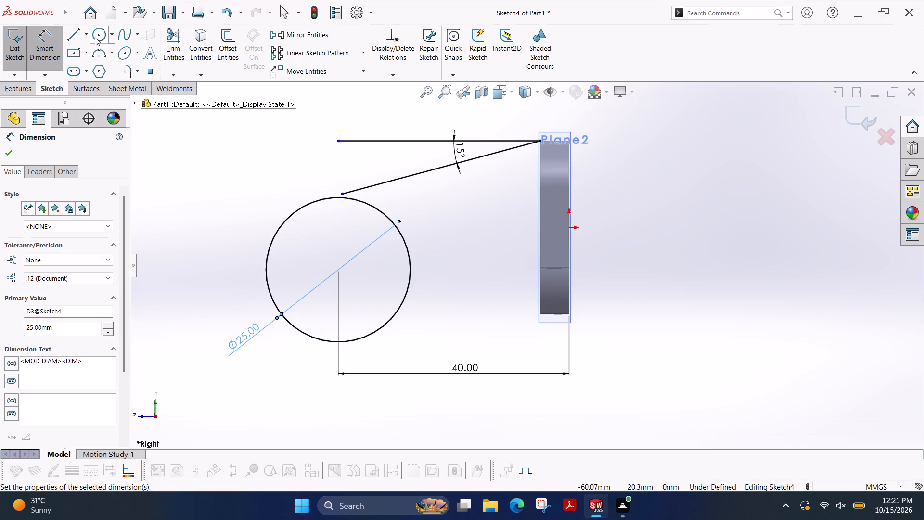
click(95, 37)
click(338, 269)
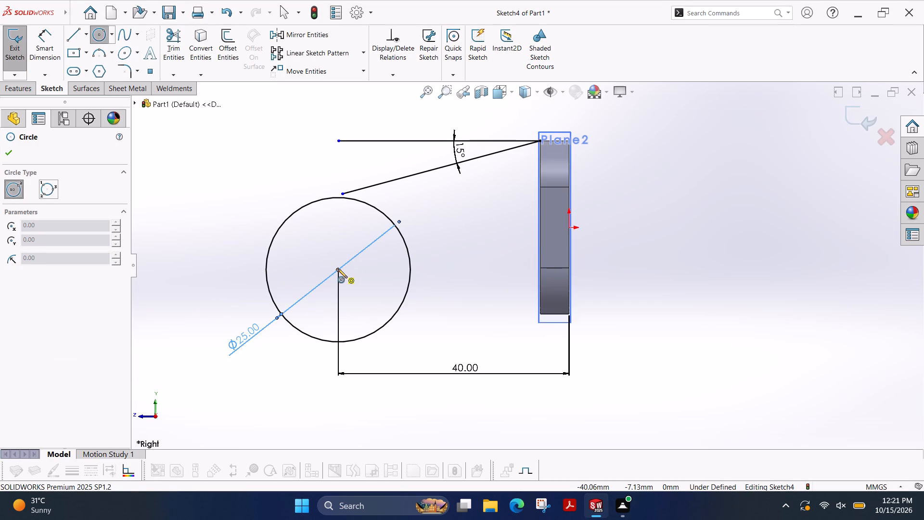
click(357, 265)
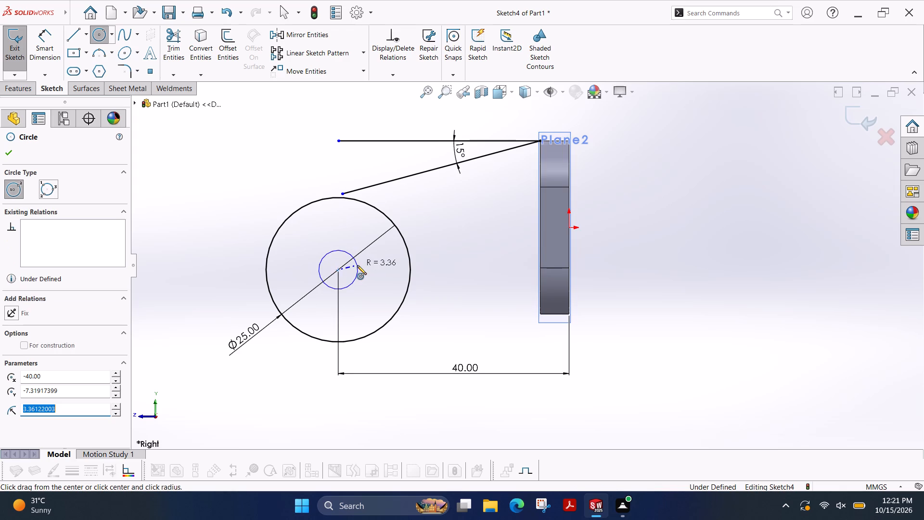
Dimension the inner circle's diameter as 8 mm.
click(57, 48)
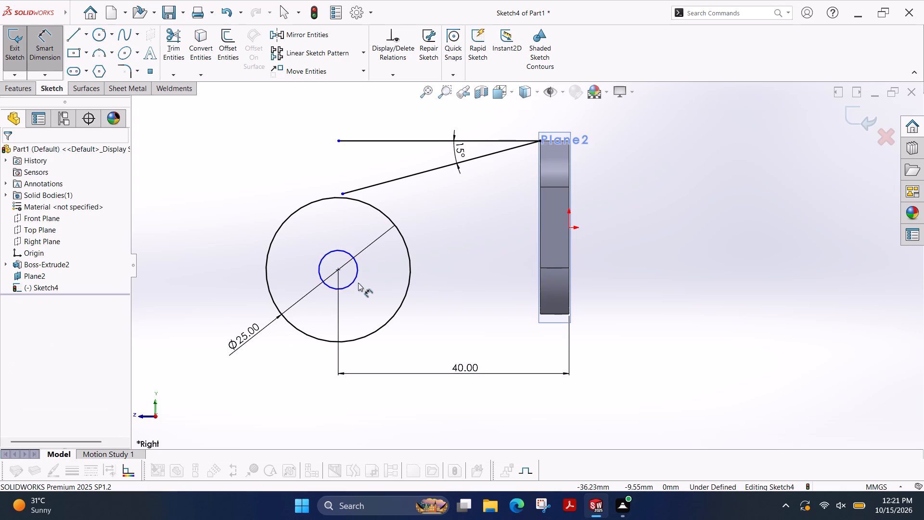
click(352, 283)
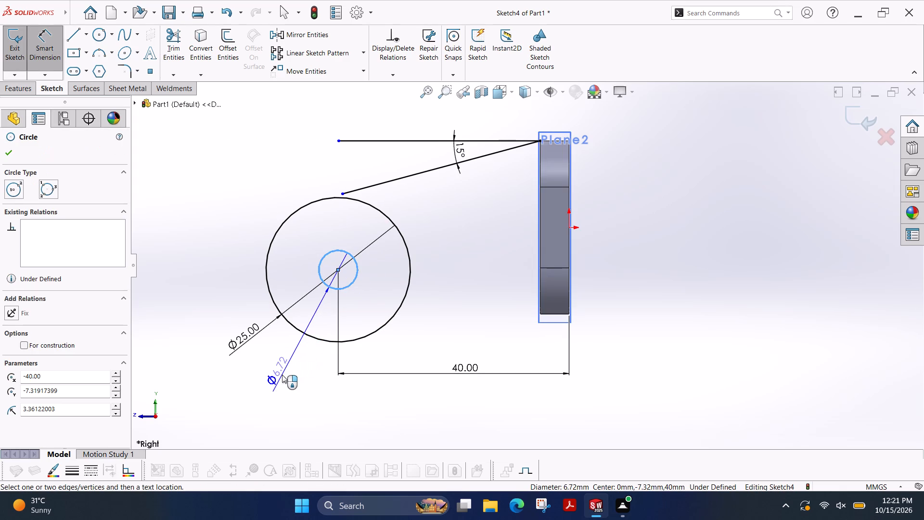
click(282, 375)
key(8)
key(Return)
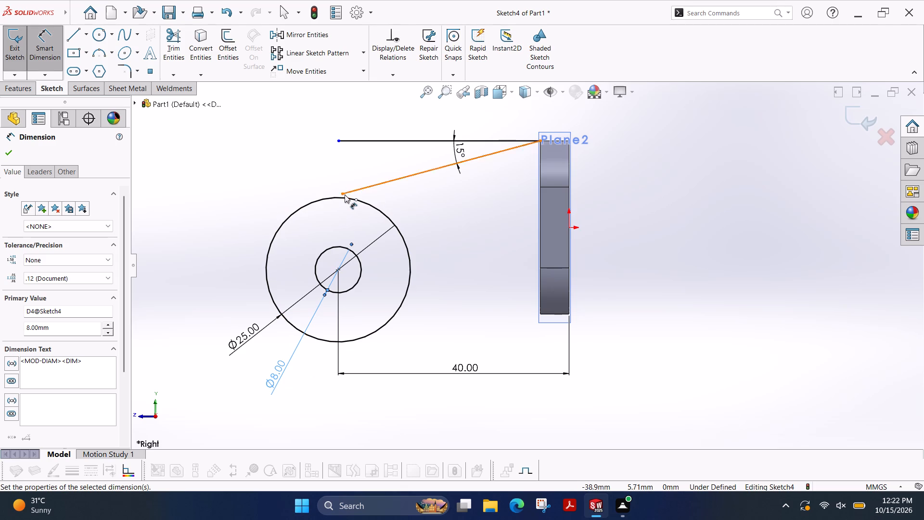
Extend the sloping line's free end past its tangent point on the 25 mm circle, to a length of about 48.3 mm.
drag(340, 194, 320, 199)
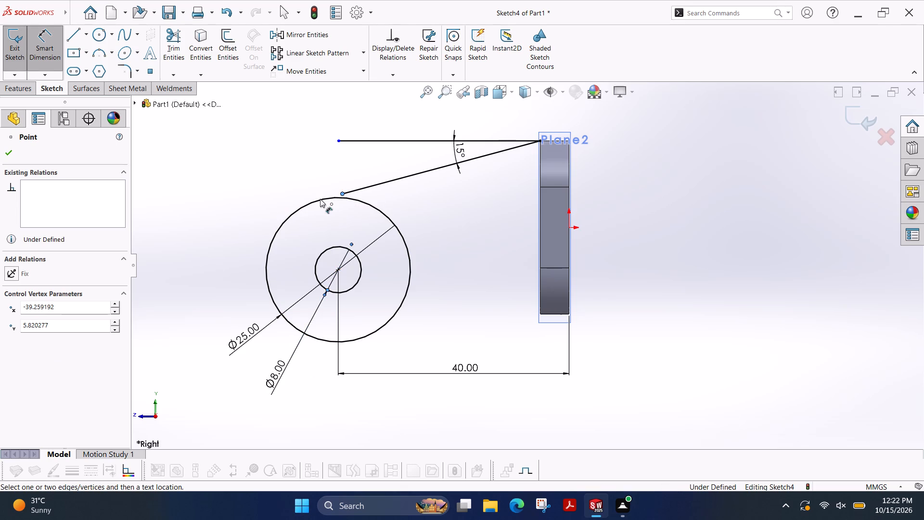
drag(320, 199, 283, 214)
key(Escape)
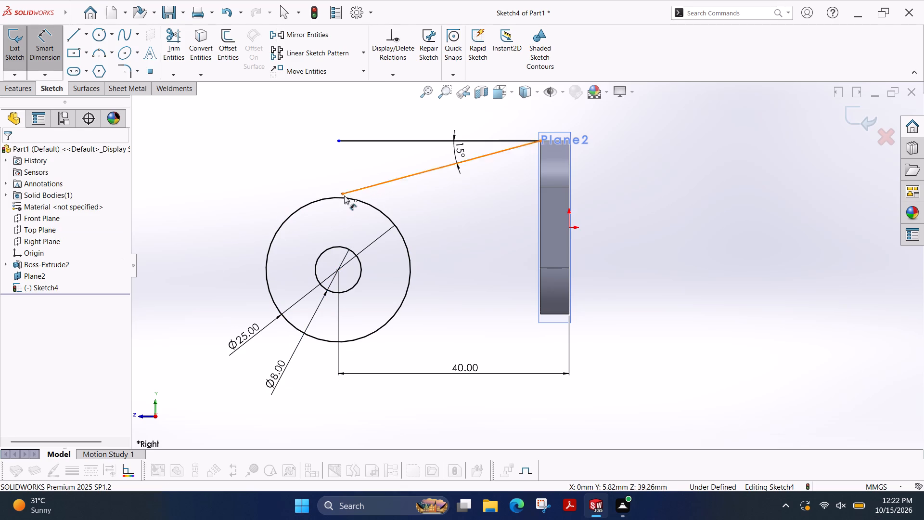
key(Escape)
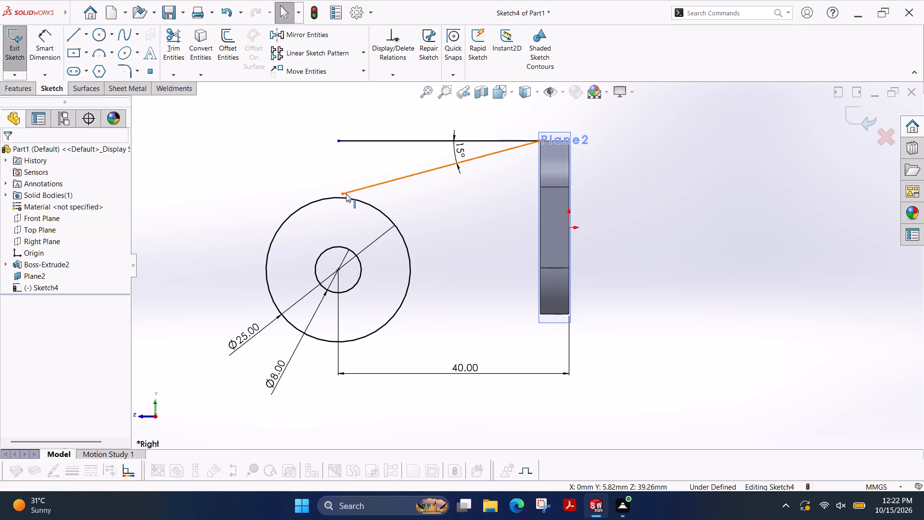
drag(341, 193, 274, 224)
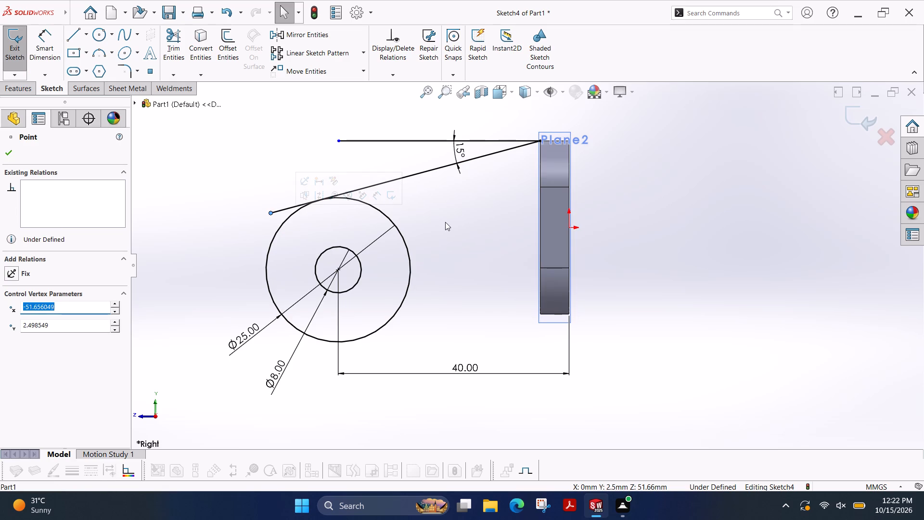
key(Escape)
key(Escape)
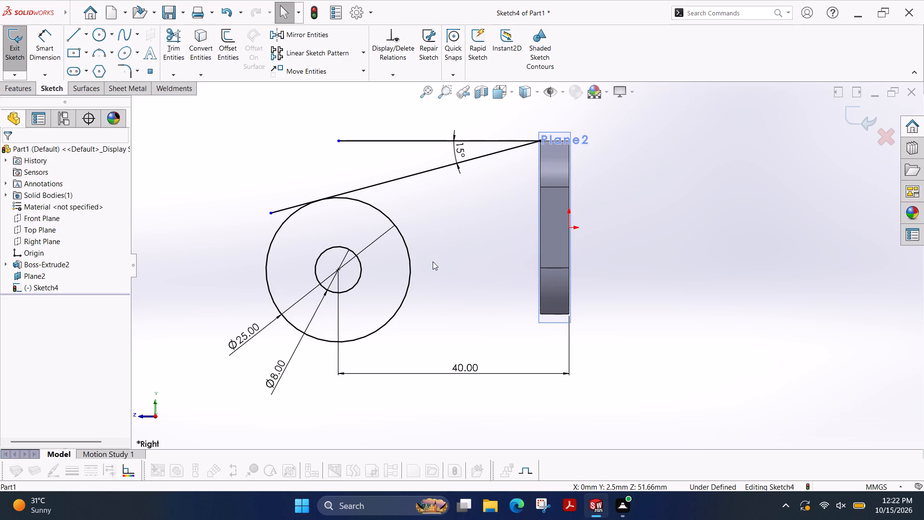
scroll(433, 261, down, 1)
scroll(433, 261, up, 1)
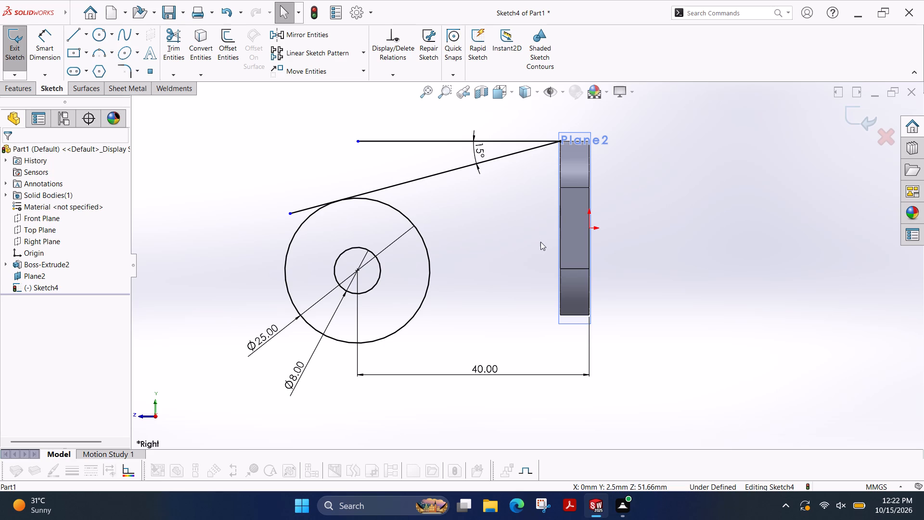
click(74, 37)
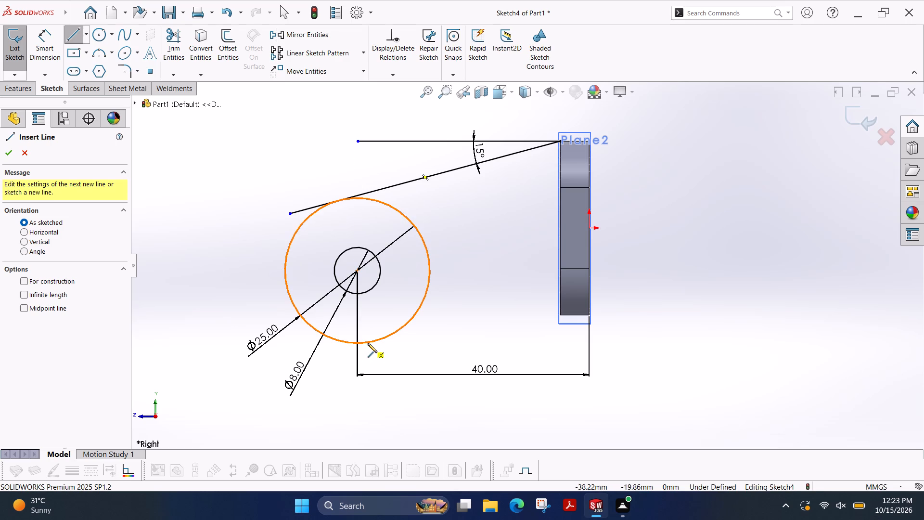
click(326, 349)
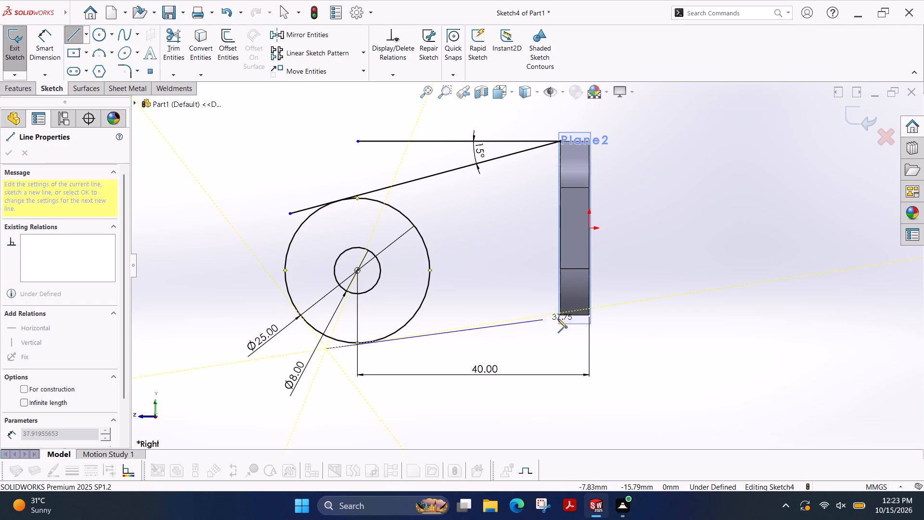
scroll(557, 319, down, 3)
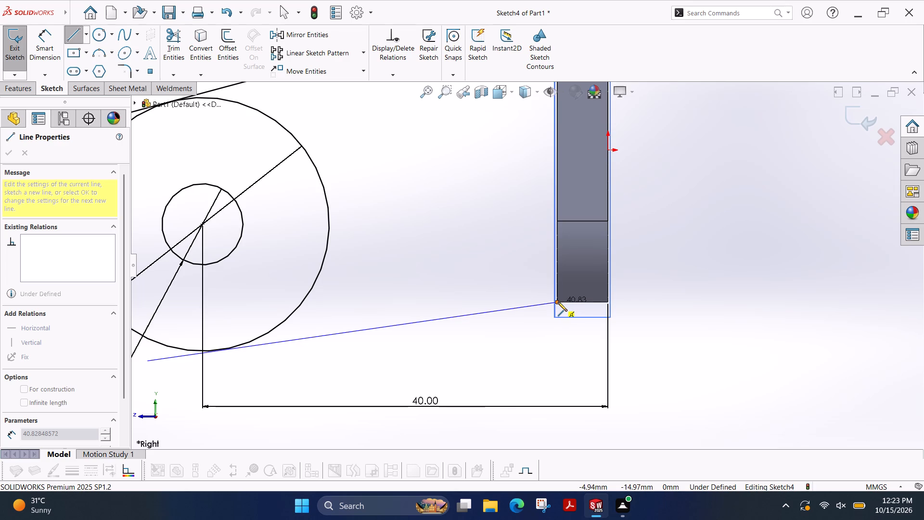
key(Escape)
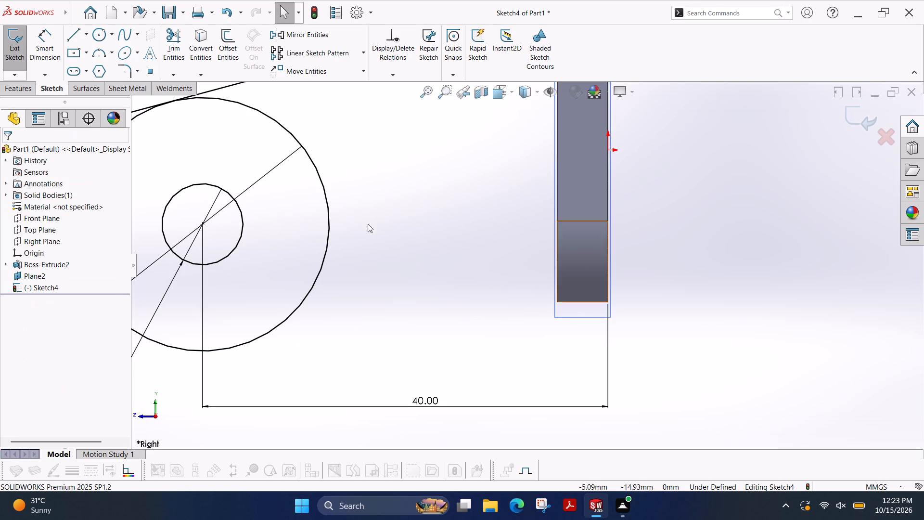
Enlarge the displayed border of Plane2 well beyond both sides and the lower end of the plate.
click(582, 317)
drag(608, 315, 677, 315)
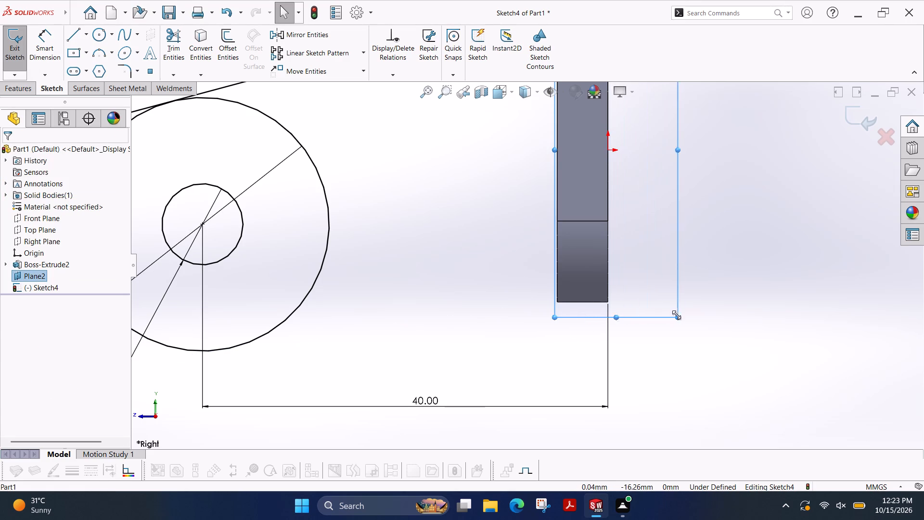
drag(677, 315, 783, 338)
click(783, 338)
drag(554, 343, 457, 345)
click(457, 345)
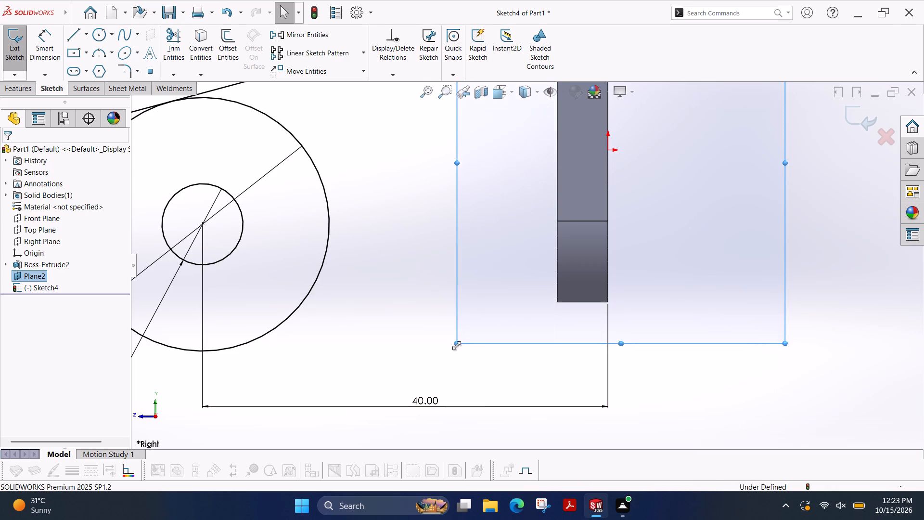
key(Escape)
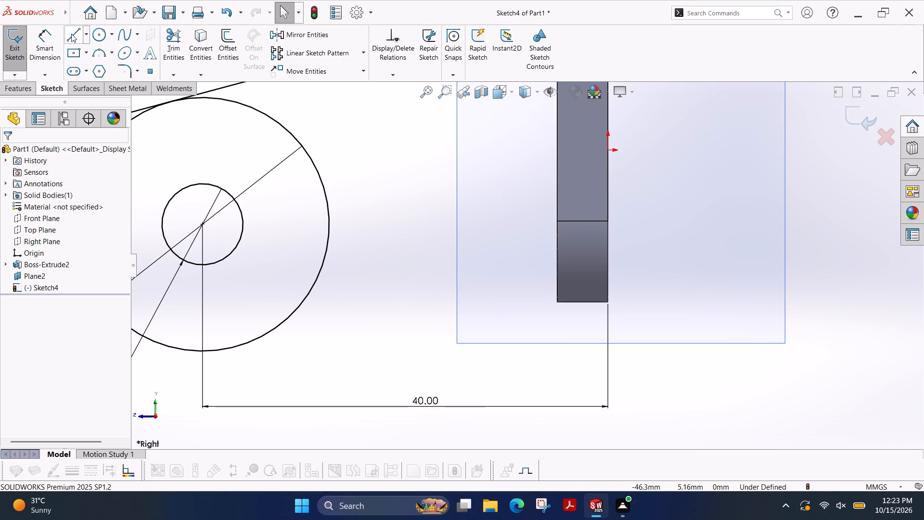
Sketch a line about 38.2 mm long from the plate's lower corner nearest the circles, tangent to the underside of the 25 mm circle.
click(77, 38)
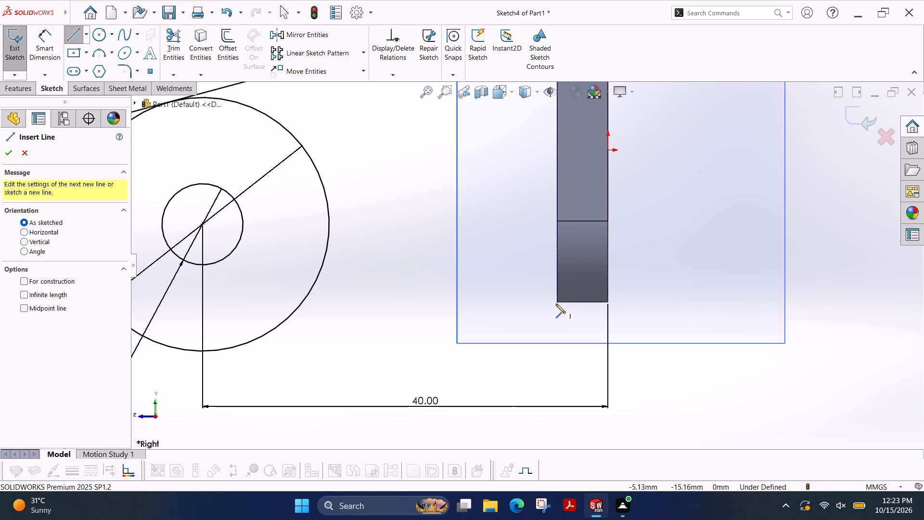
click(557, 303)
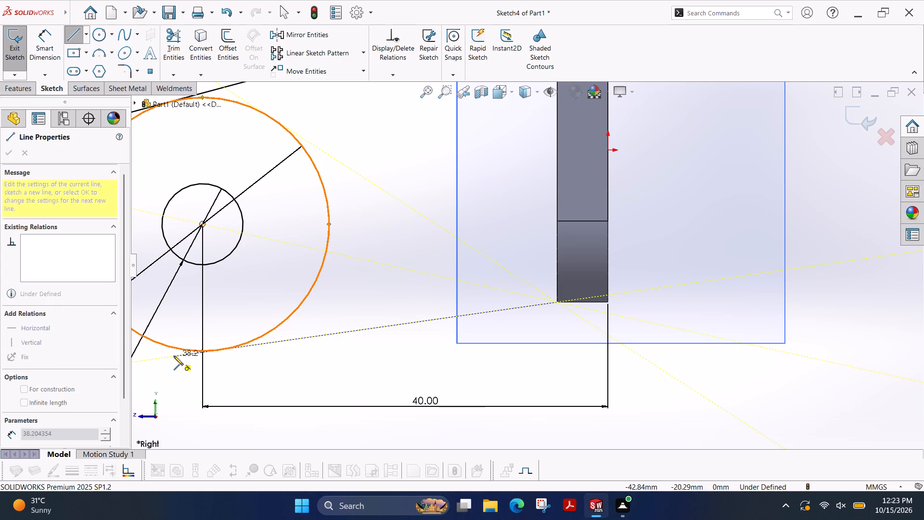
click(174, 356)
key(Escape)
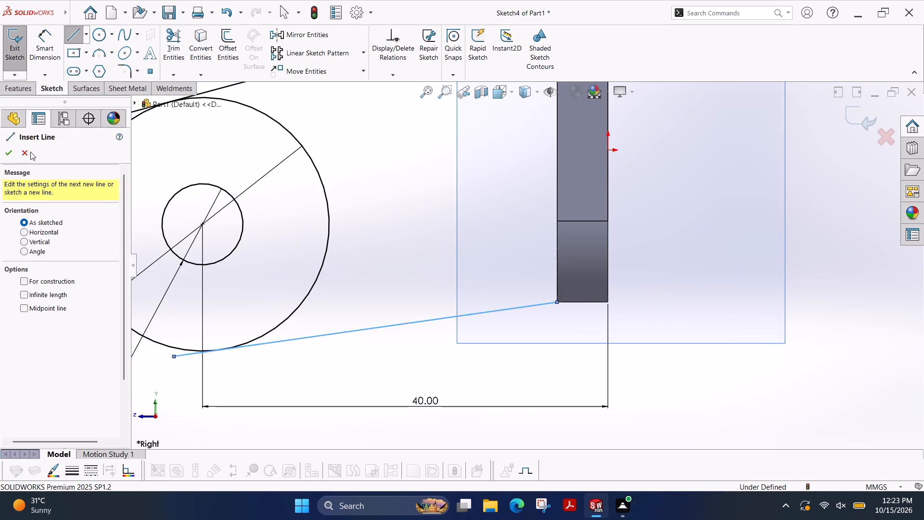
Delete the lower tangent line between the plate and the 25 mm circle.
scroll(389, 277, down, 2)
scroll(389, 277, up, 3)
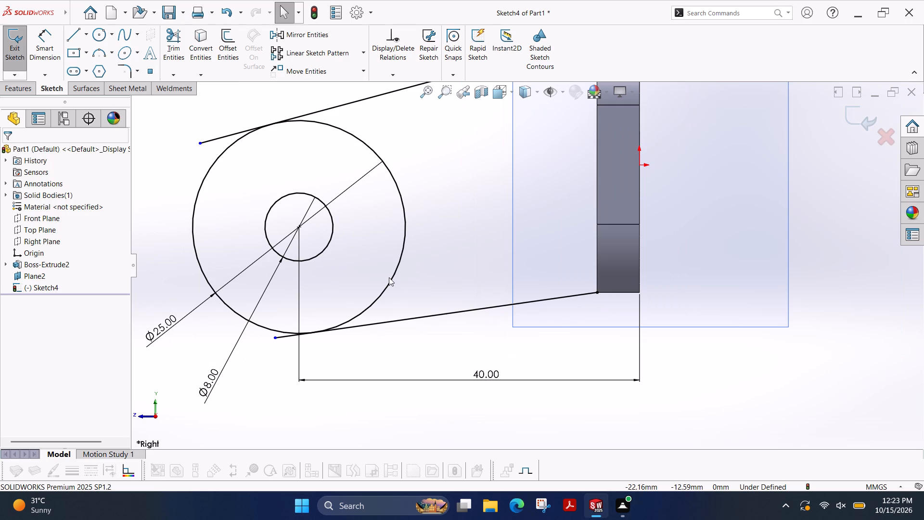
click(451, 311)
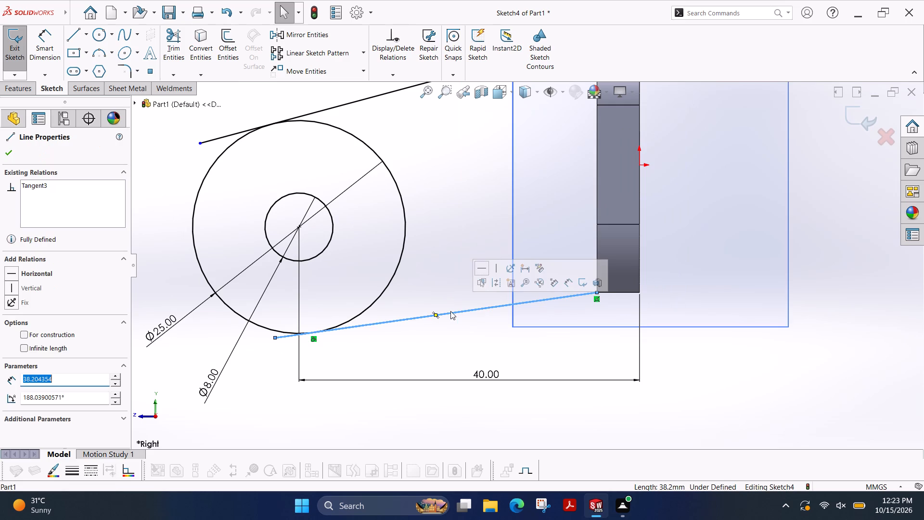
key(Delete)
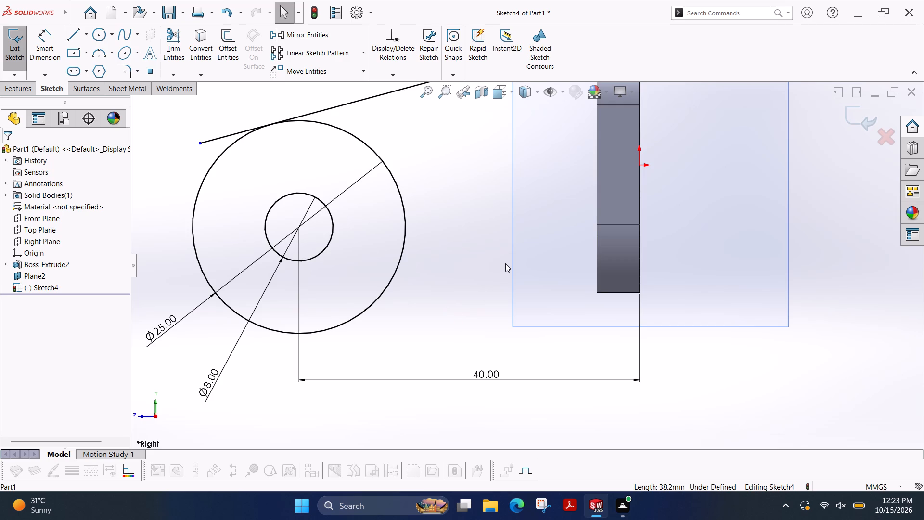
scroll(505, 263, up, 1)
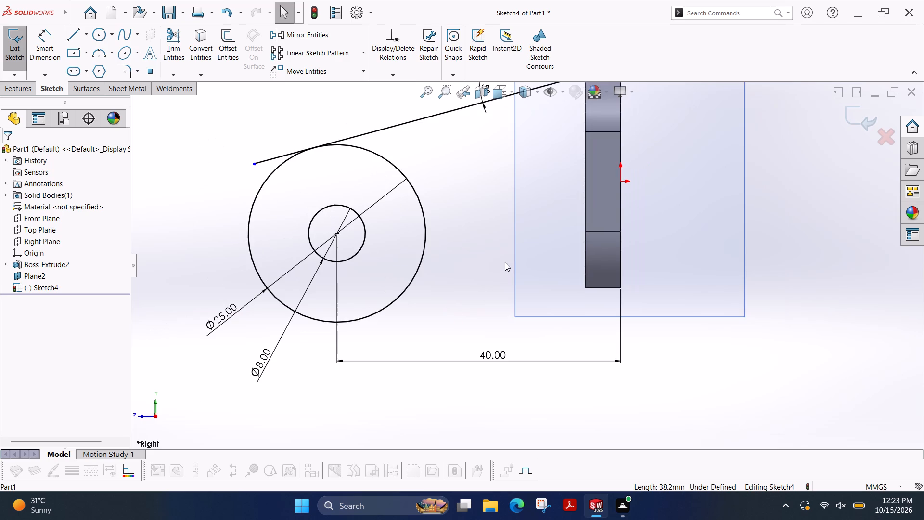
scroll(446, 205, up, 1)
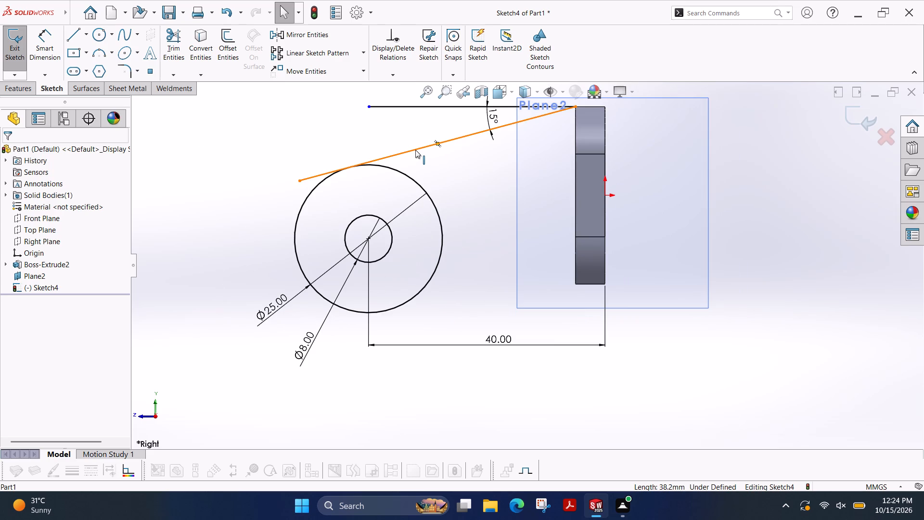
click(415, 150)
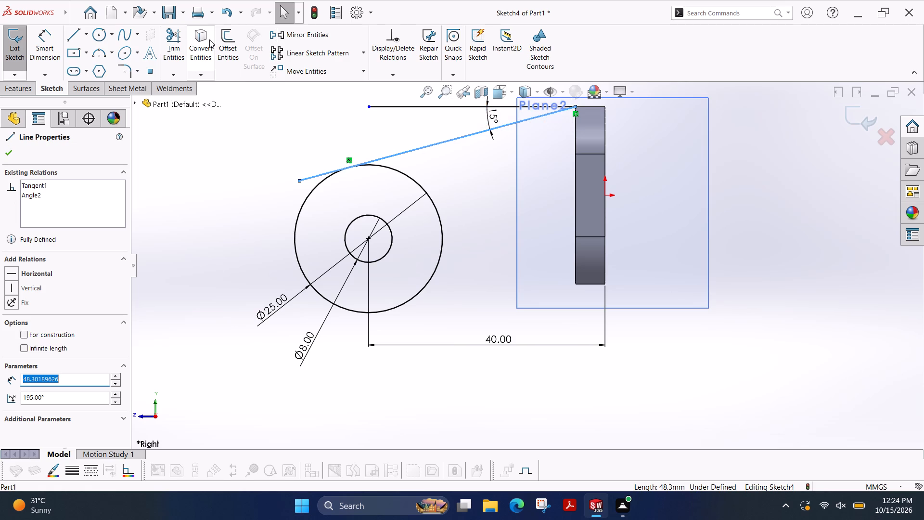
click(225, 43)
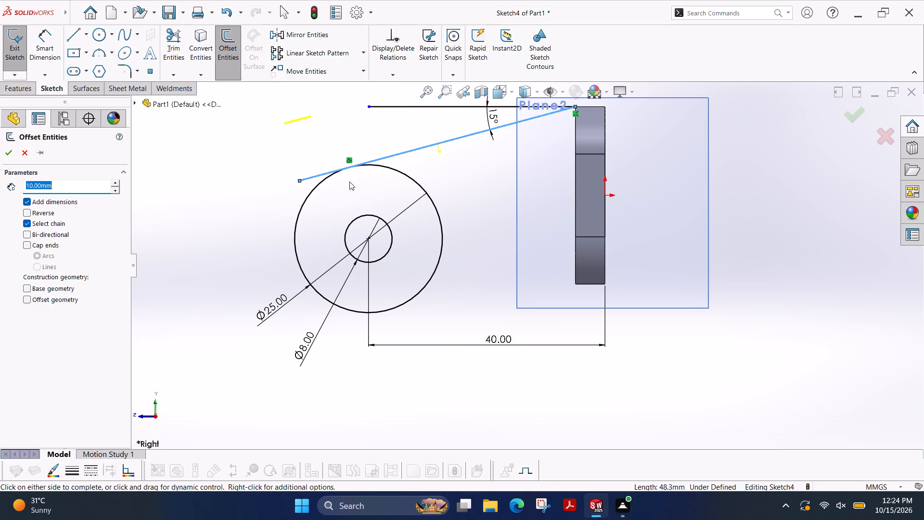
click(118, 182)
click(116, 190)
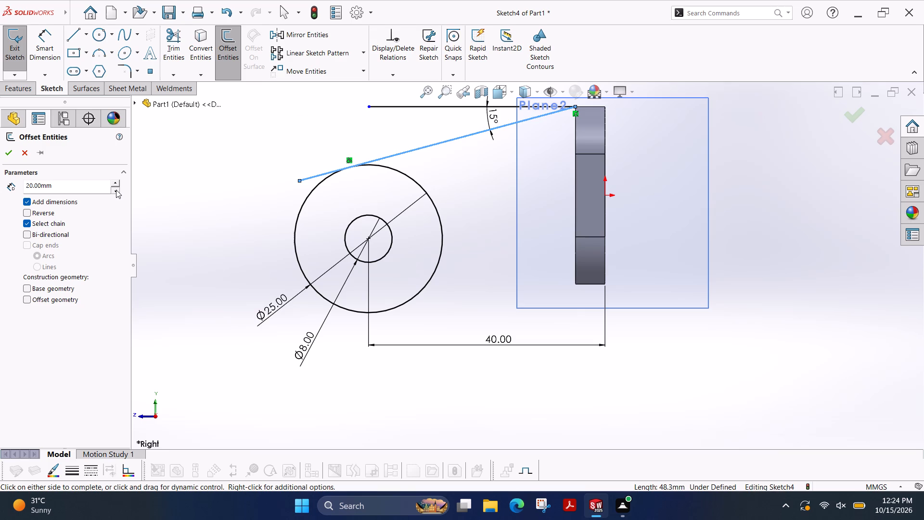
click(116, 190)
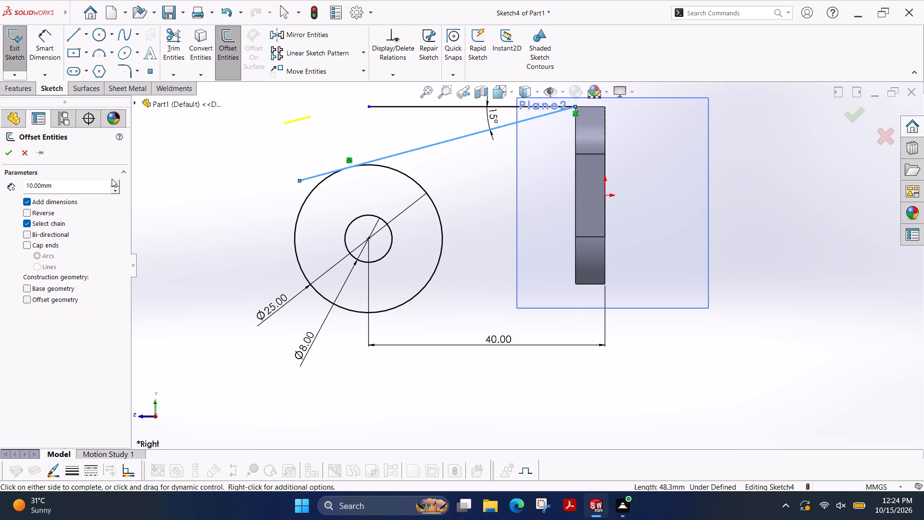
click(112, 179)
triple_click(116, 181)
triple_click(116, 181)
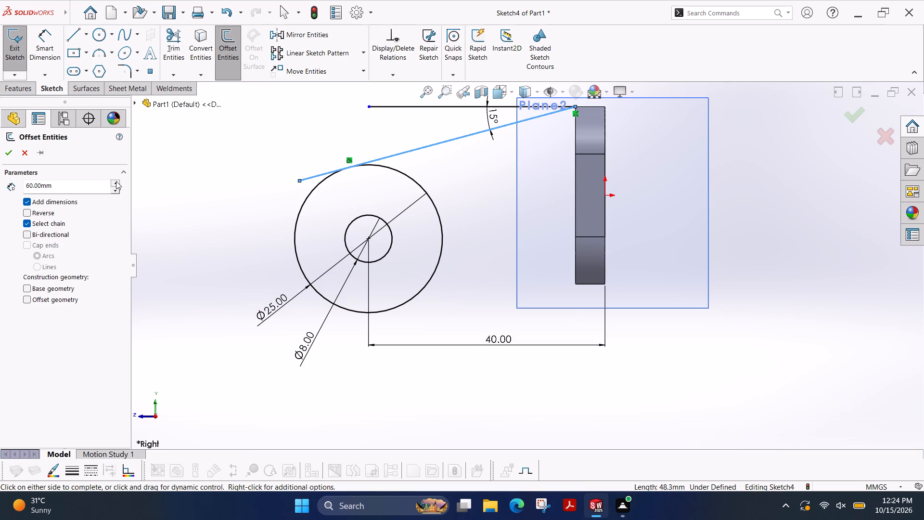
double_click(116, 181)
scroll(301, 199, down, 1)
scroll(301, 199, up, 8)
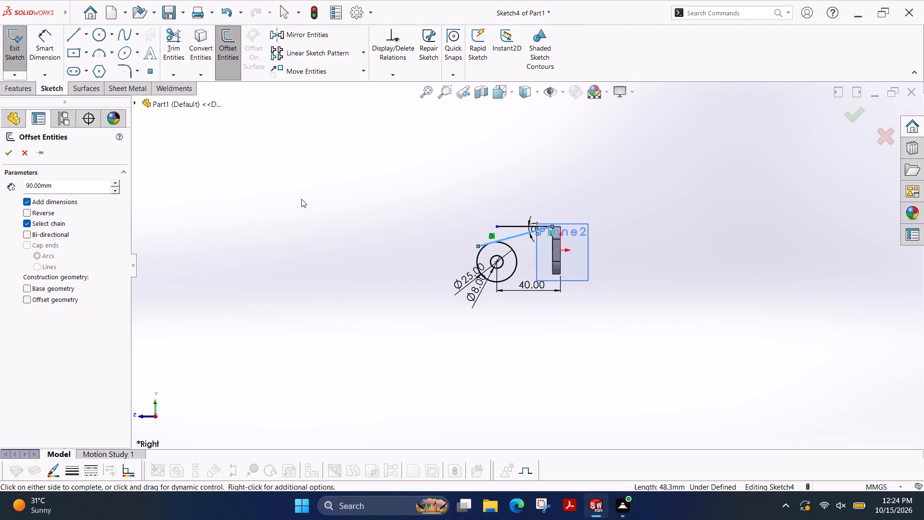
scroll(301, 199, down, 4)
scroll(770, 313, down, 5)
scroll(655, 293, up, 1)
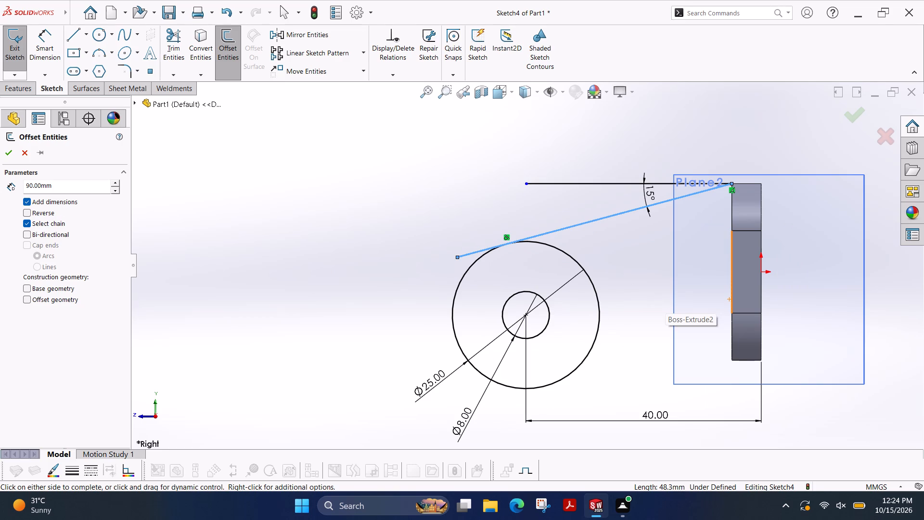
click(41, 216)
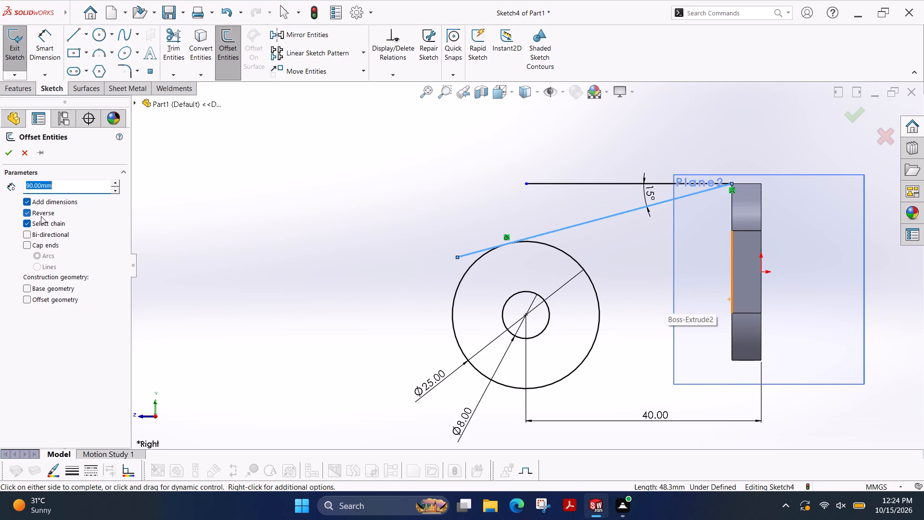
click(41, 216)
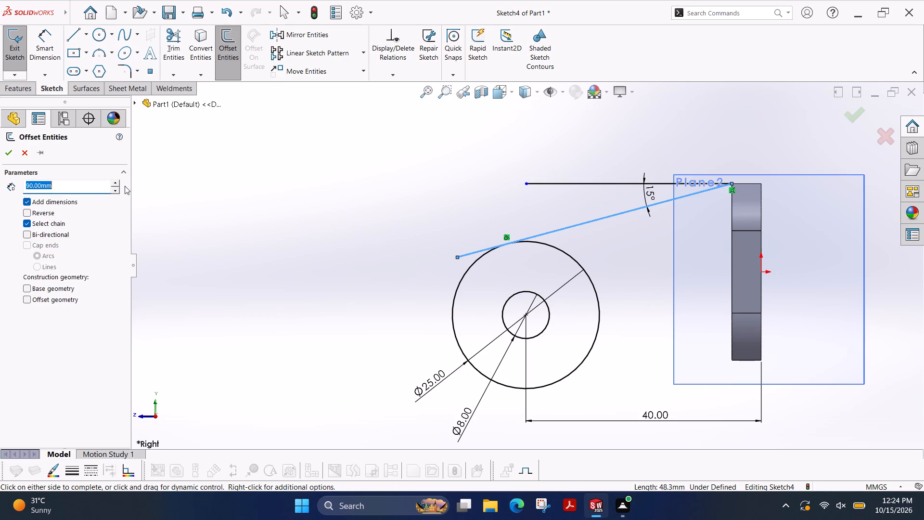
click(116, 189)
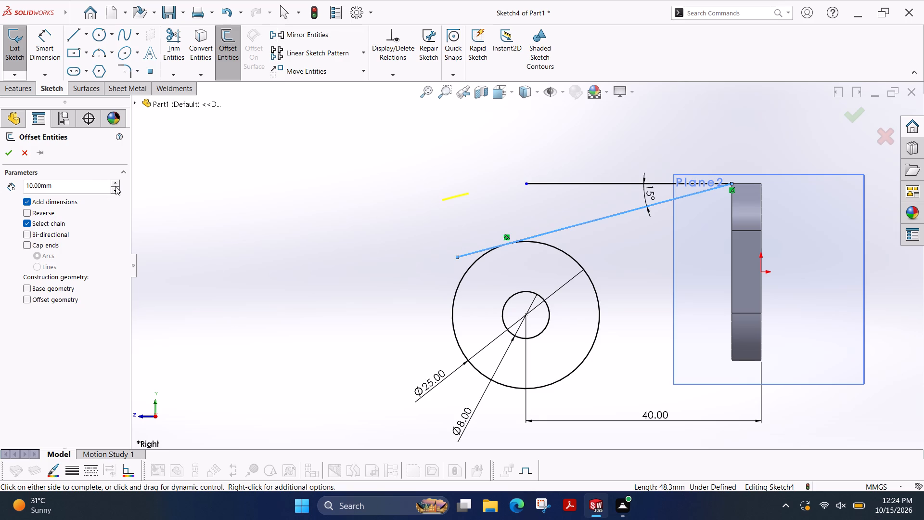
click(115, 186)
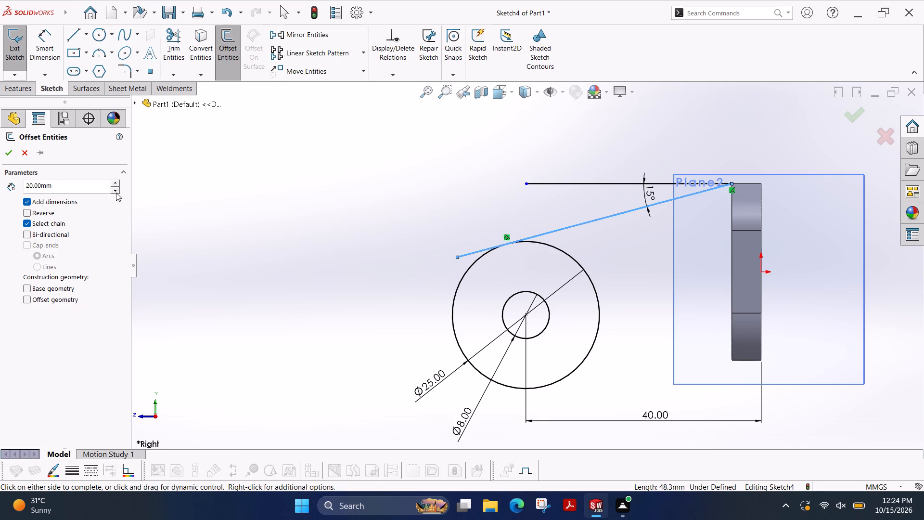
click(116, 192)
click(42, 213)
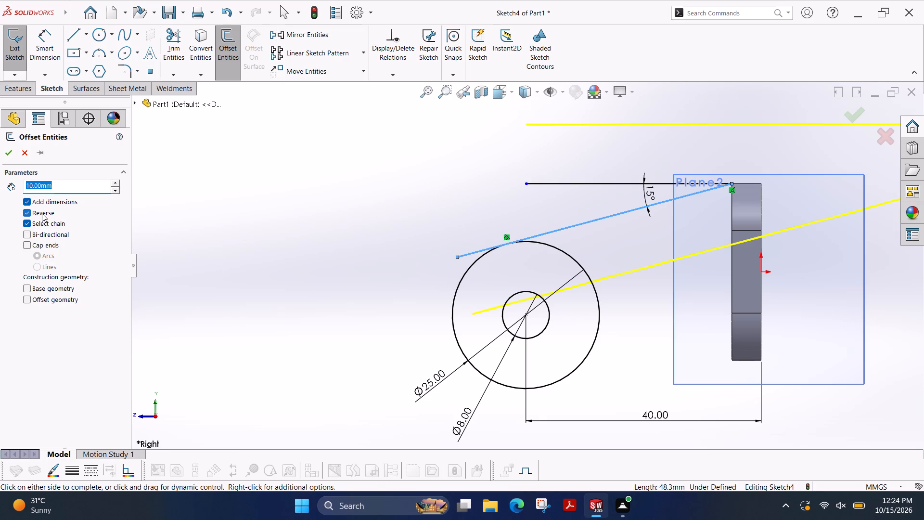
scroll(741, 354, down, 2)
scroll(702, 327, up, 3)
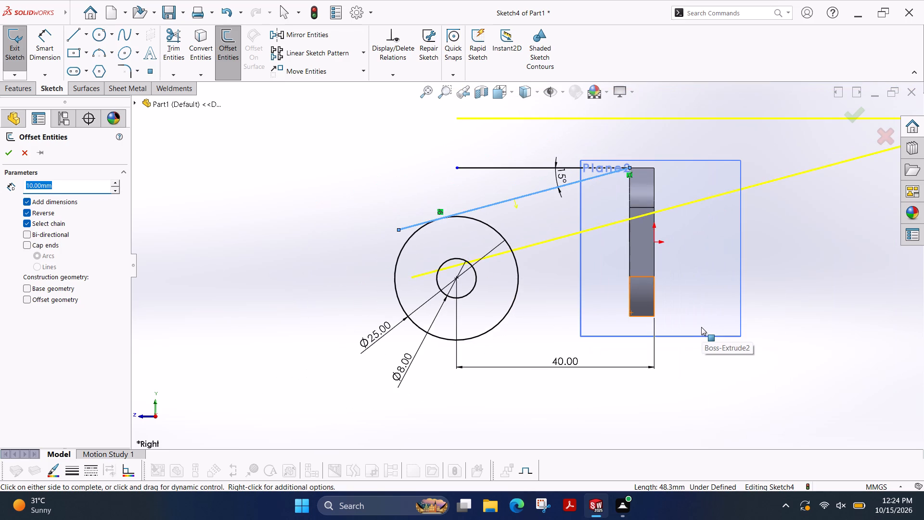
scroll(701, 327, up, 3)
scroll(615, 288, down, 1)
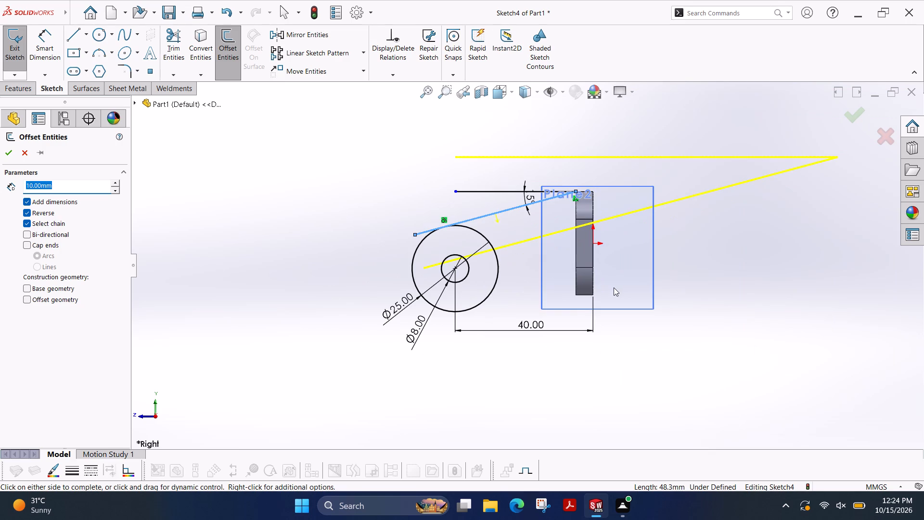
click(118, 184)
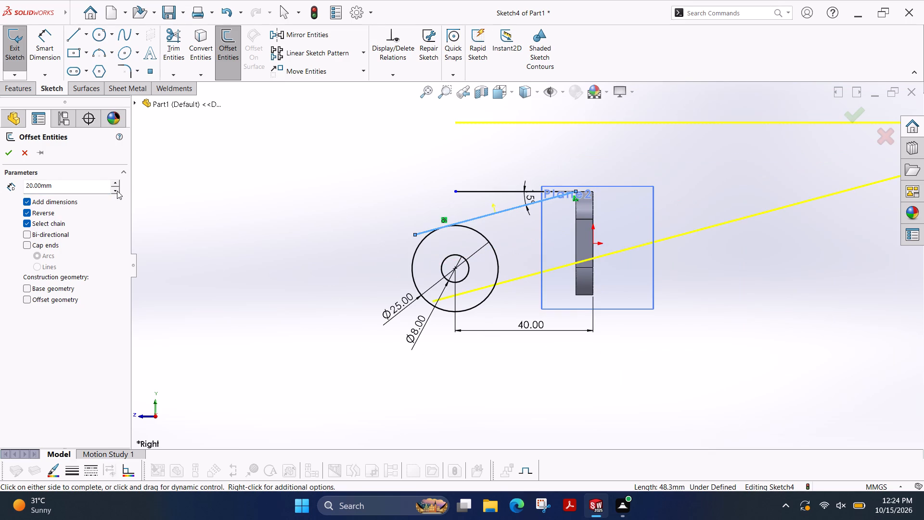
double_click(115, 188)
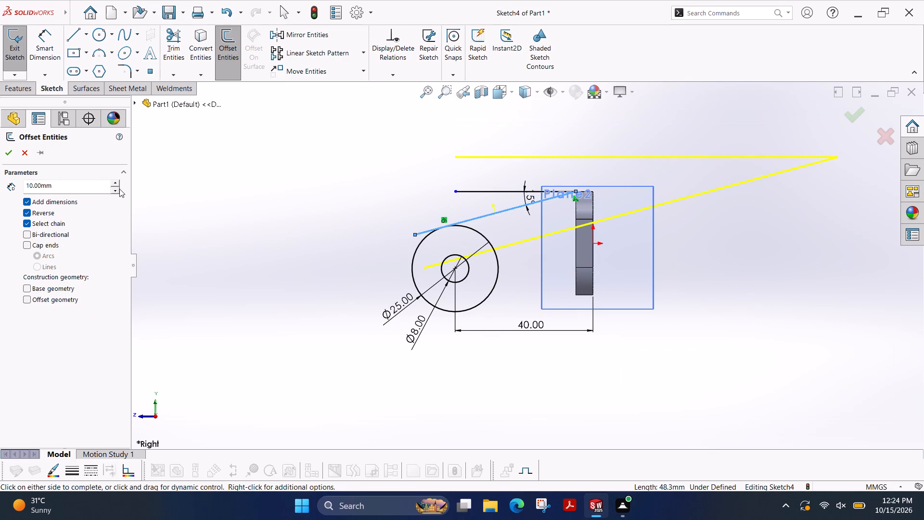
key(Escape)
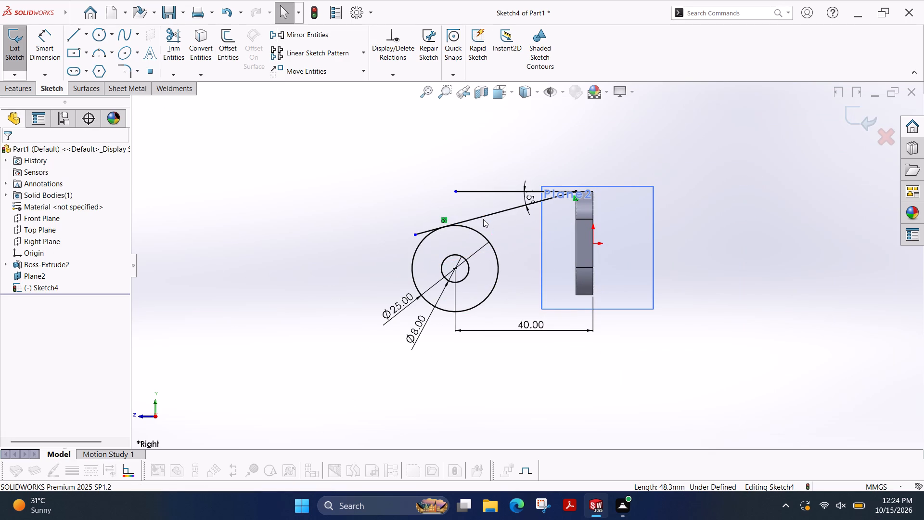
Copy the 15° sloping line, with relations kept, from its tangent point on the 25 mm circle to the matching tangent point on the circle's underside.
click(483, 218)
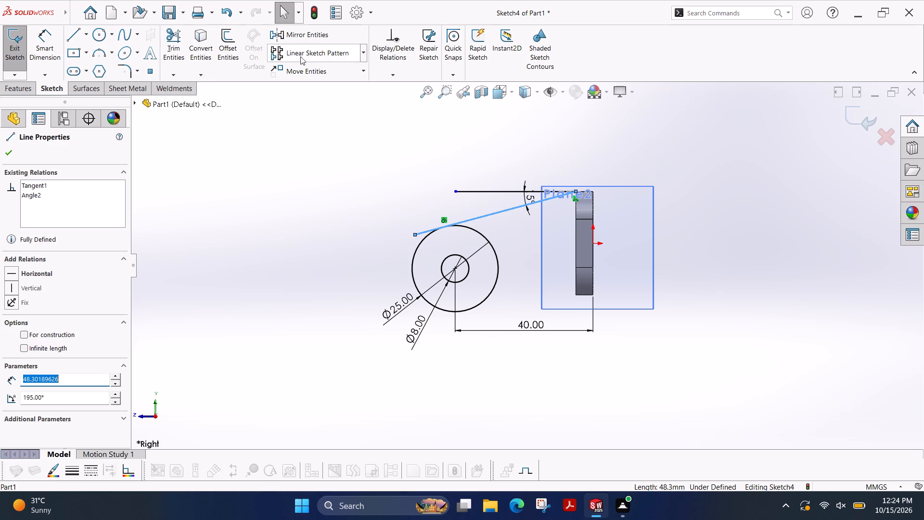
click(364, 73)
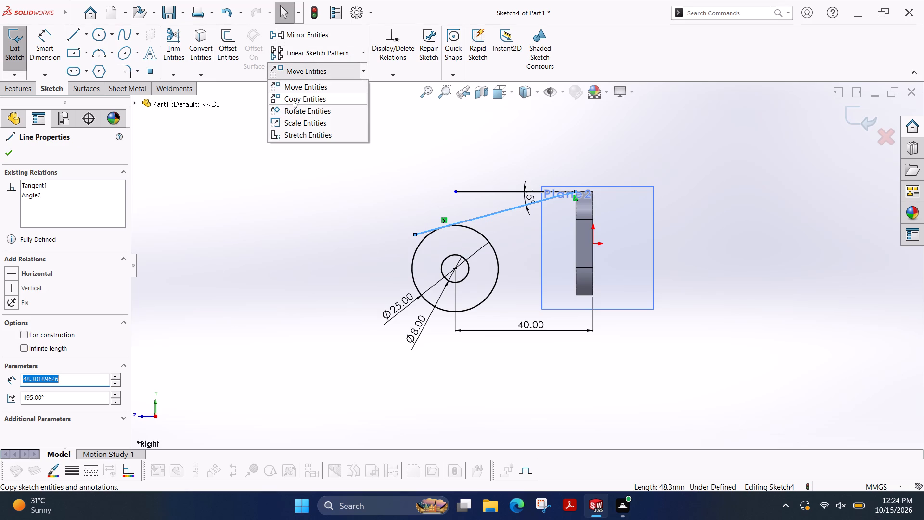
click(293, 100)
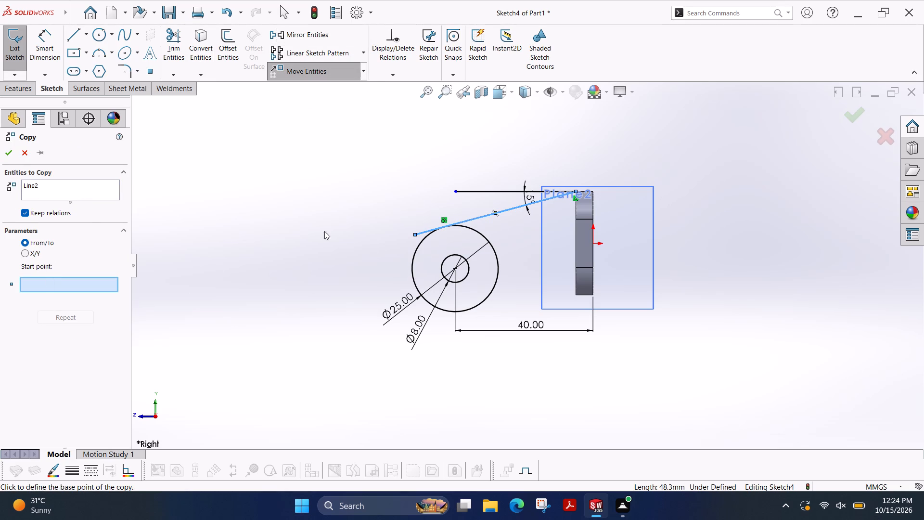
scroll(517, 228, down, 3)
scroll(416, 240, down, 1)
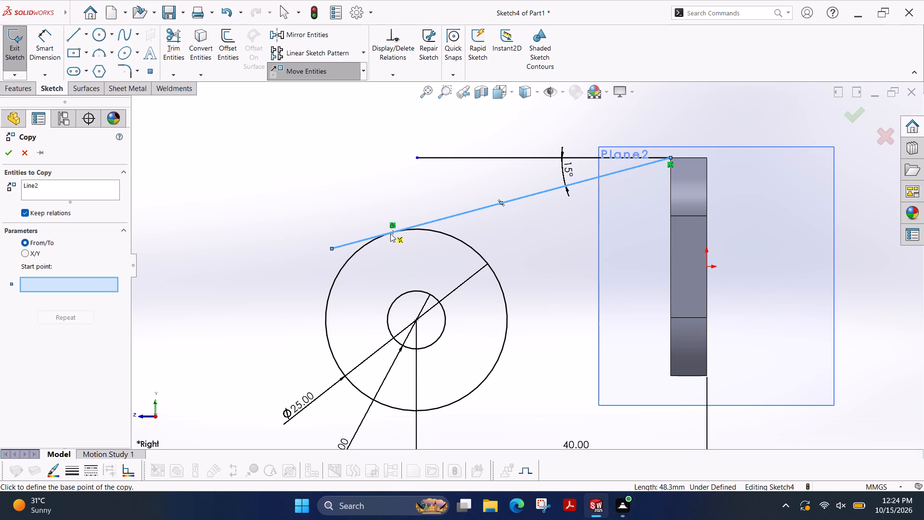
scroll(393, 232, down, 10)
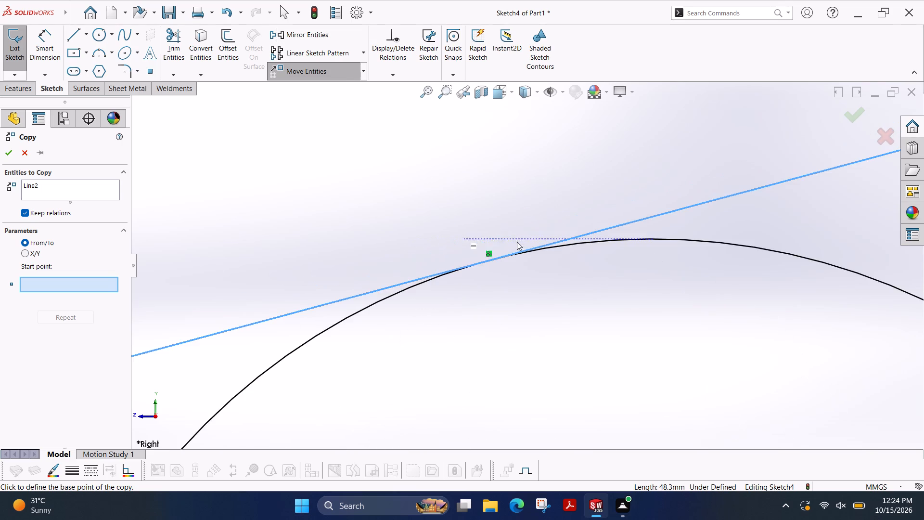
scroll(520, 245, down, 3)
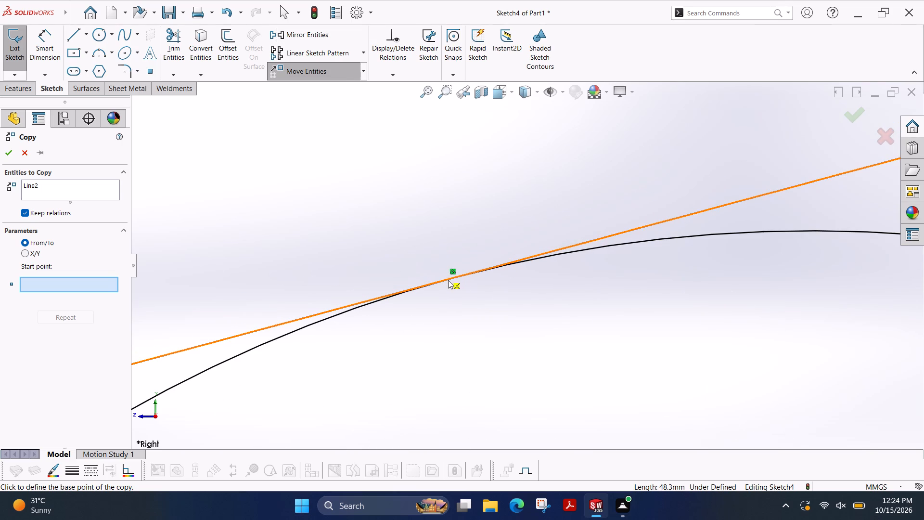
click(452, 278)
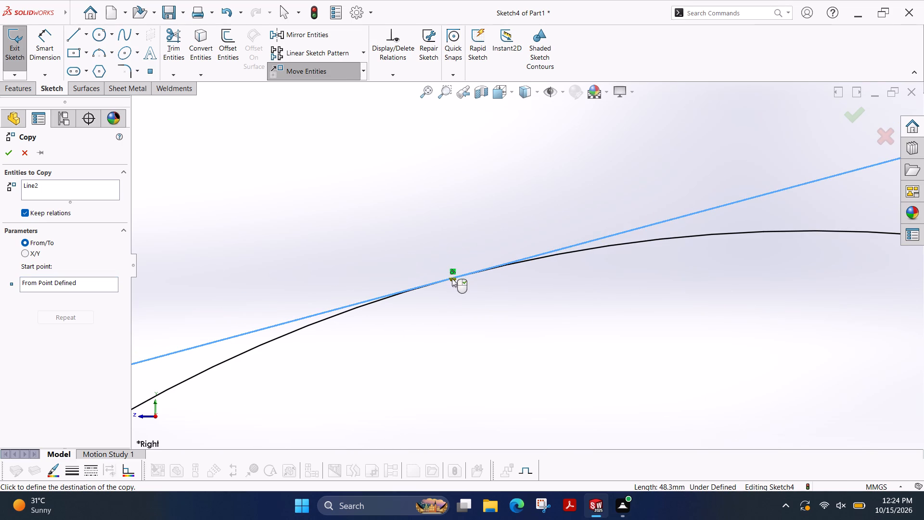
scroll(470, 322, down, 1)
scroll(470, 322, up, 8)
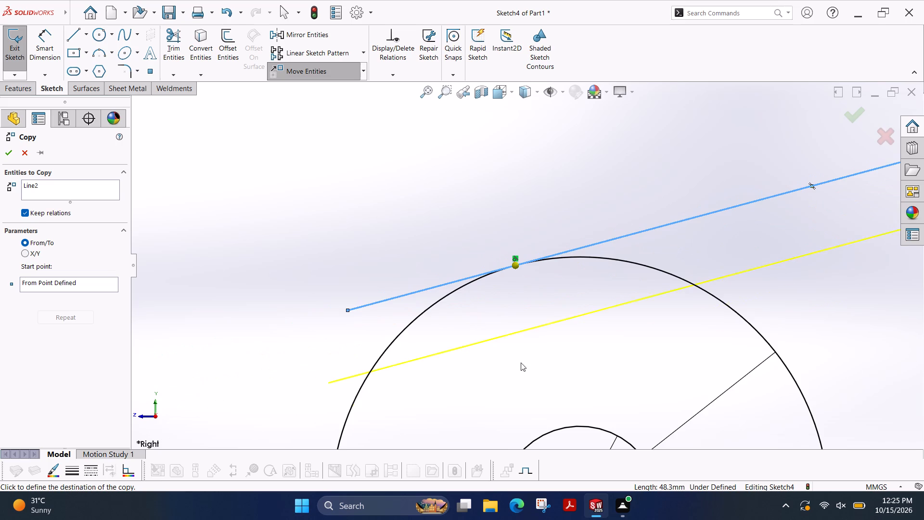
scroll(524, 390, up, 3)
scroll(539, 352, up, 4)
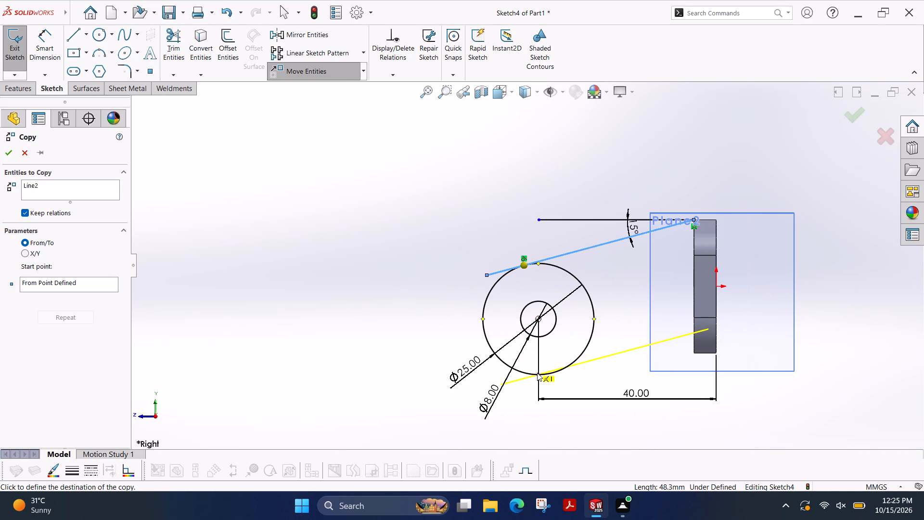
scroll(538, 373, down, 5)
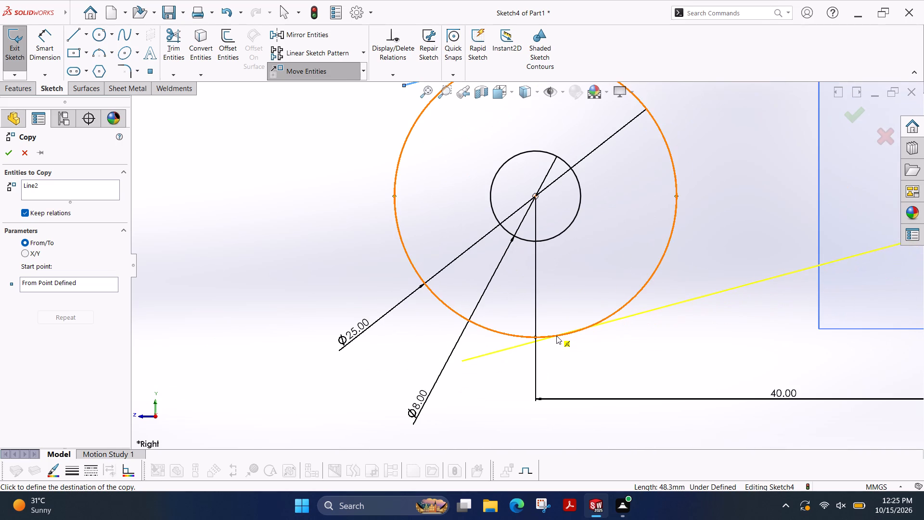
scroll(556, 335, down, 5)
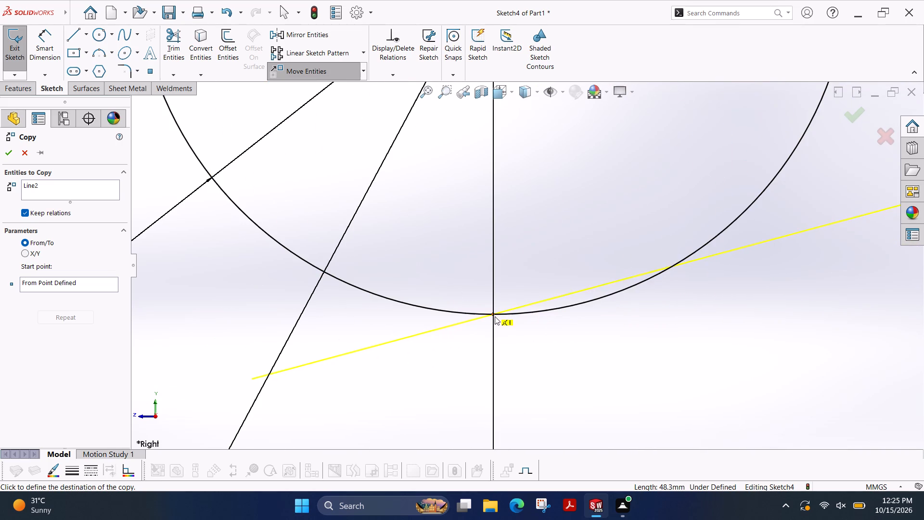
click(589, 301)
Check the perpendicular distance between the two parallel sloping lines with a trial dimension.
scroll(654, 299, up, 8)
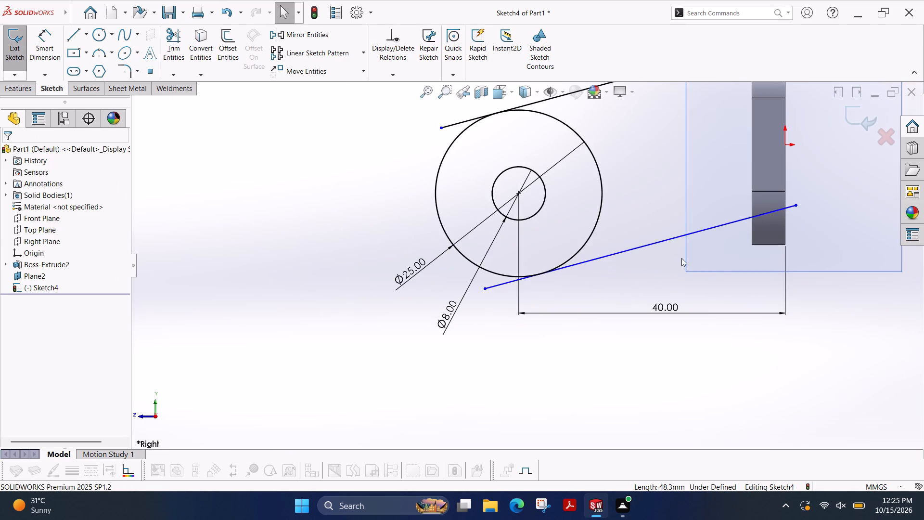
scroll(734, 230, down, 3)
scroll(734, 230, up, 3)
scroll(676, 221, up, 3)
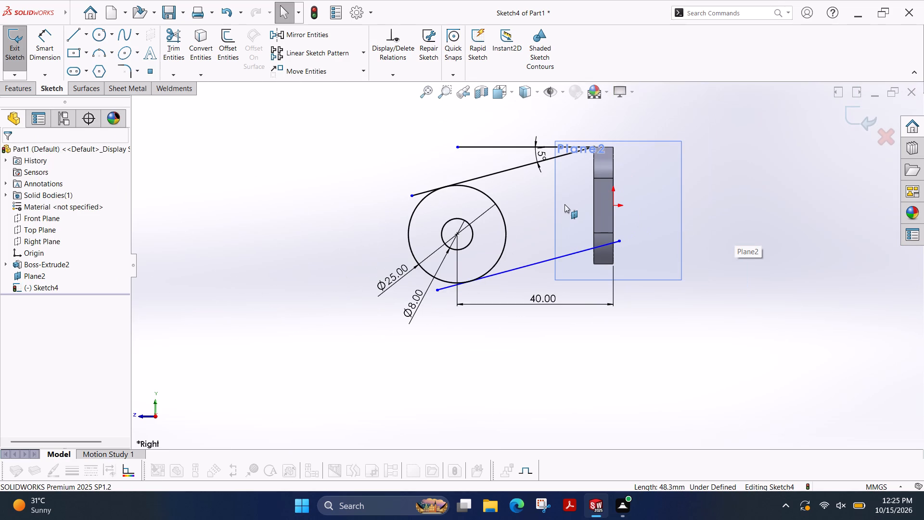
scroll(542, 209, down, 1)
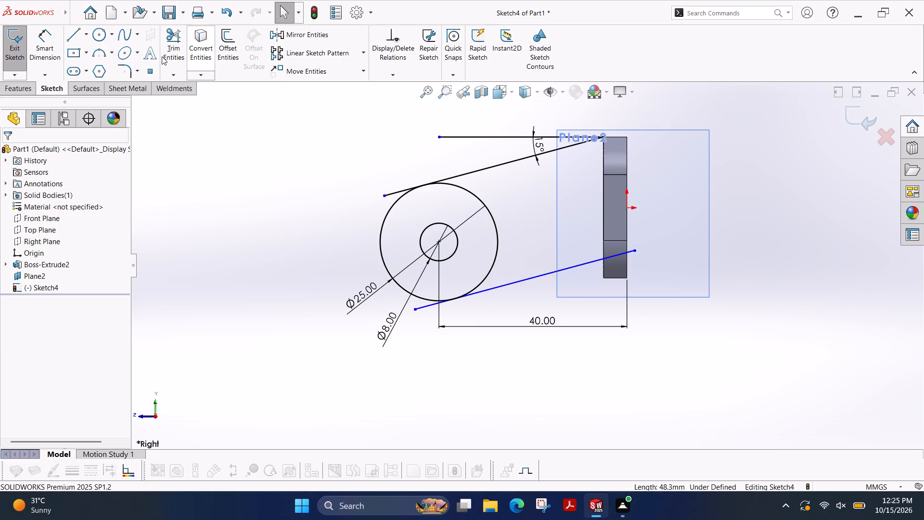
click(40, 59)
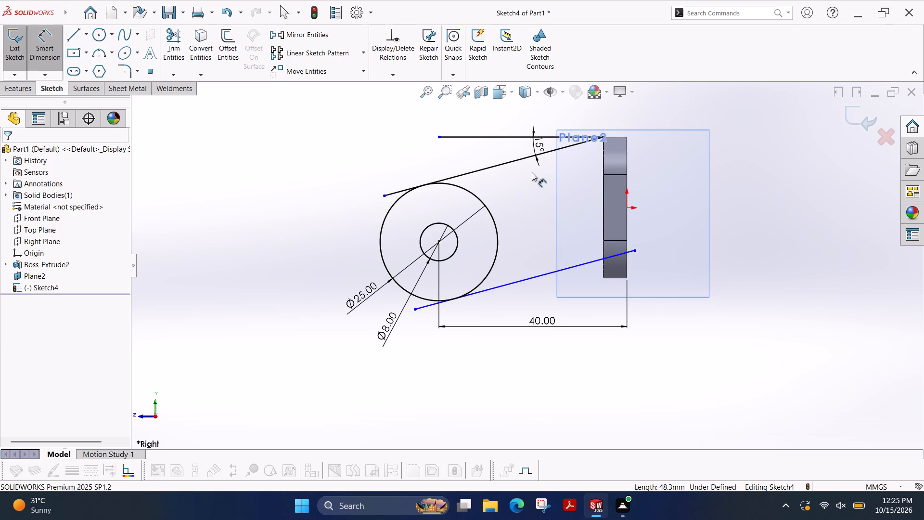
click(506, 163)
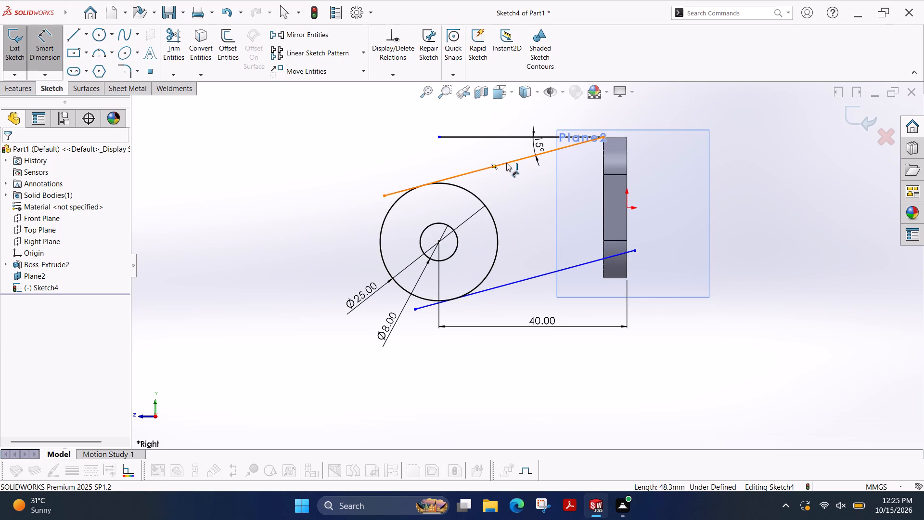
click(535, 275)
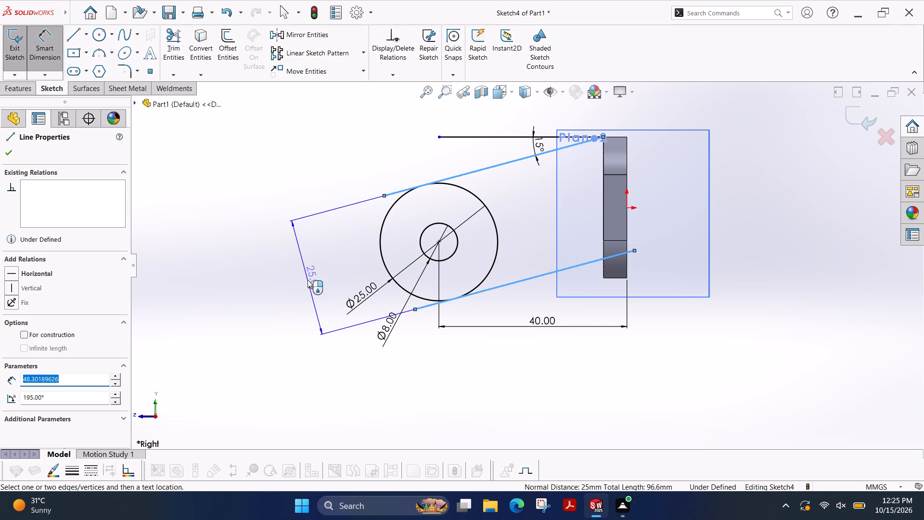
key(Escape)
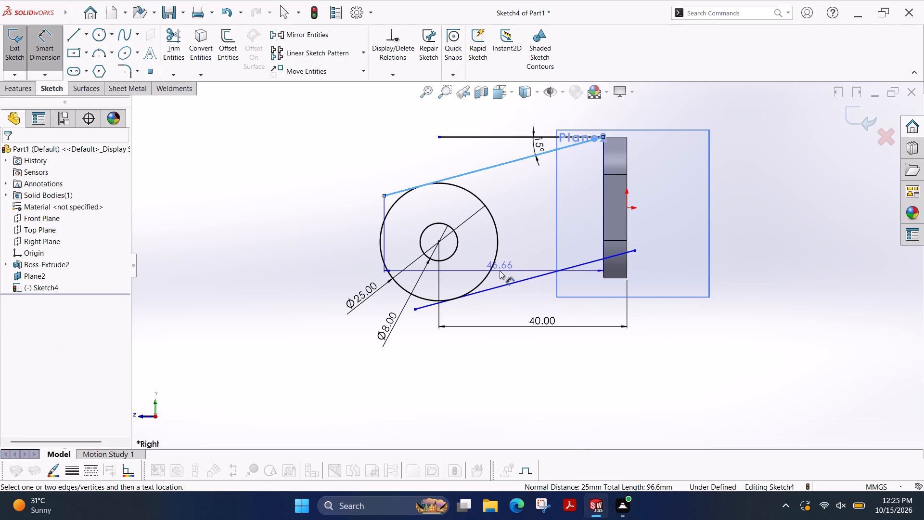
key(Escape)
Sketch a circle of radius 14 mm concentric with the 8 mm and 25 mm circles.
scroll(663, 251, up, 1)
scroll(645, 254, down, 3)
scroll(608, 229, up, 2)
scroll(607, 228, down, 1)
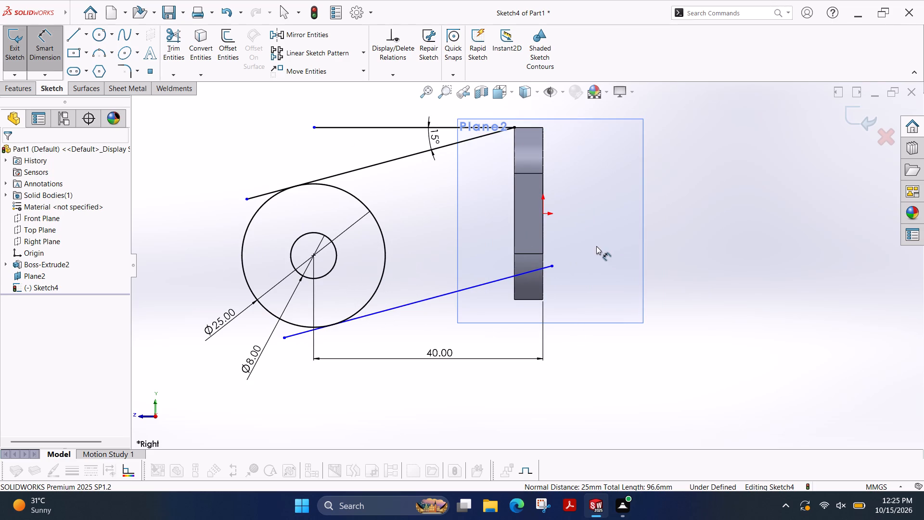
click(70, 36)
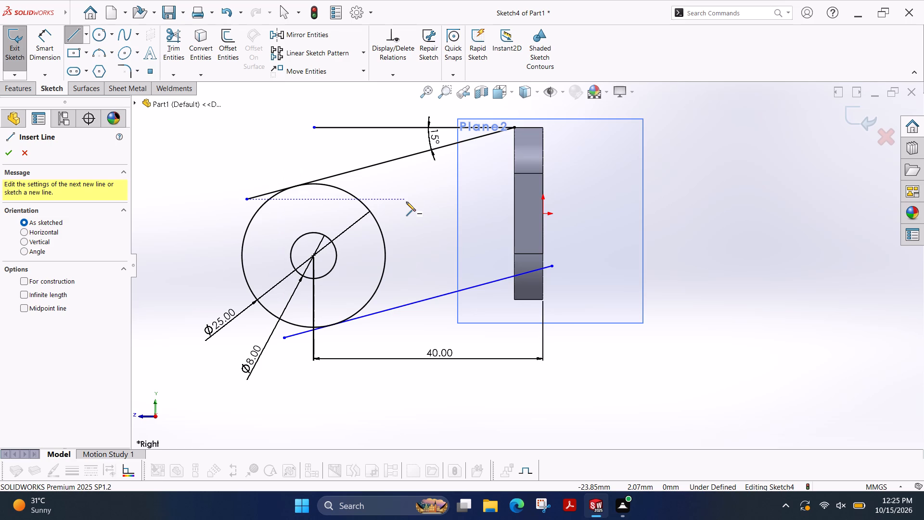
click(98, 39)
click(314, 256)
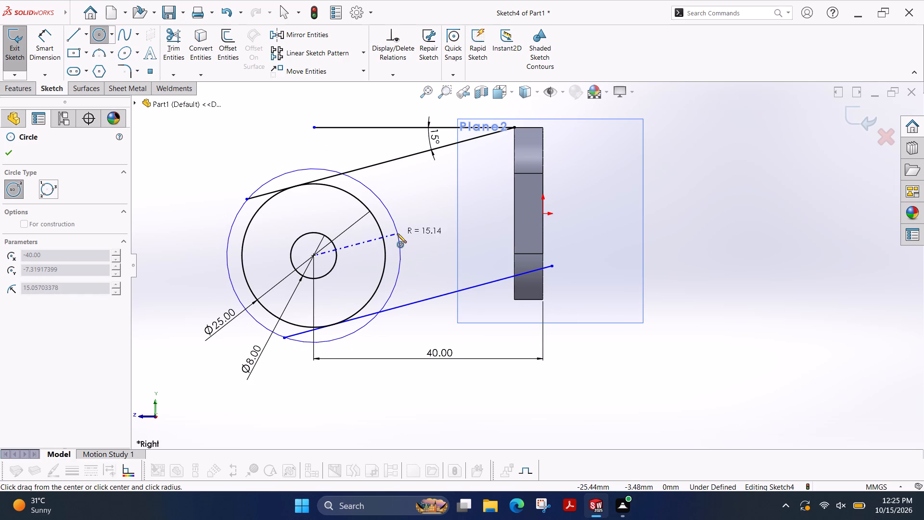
click(396, 234)
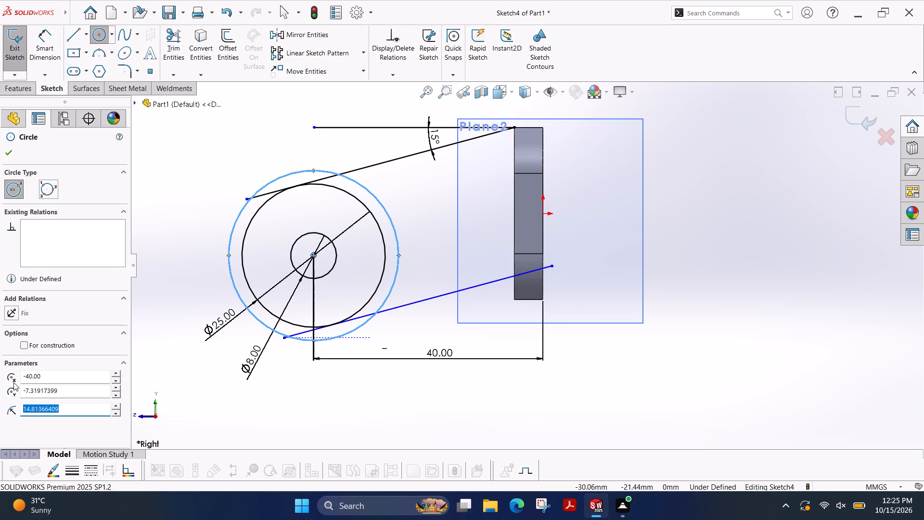
text(14)
key(Return)
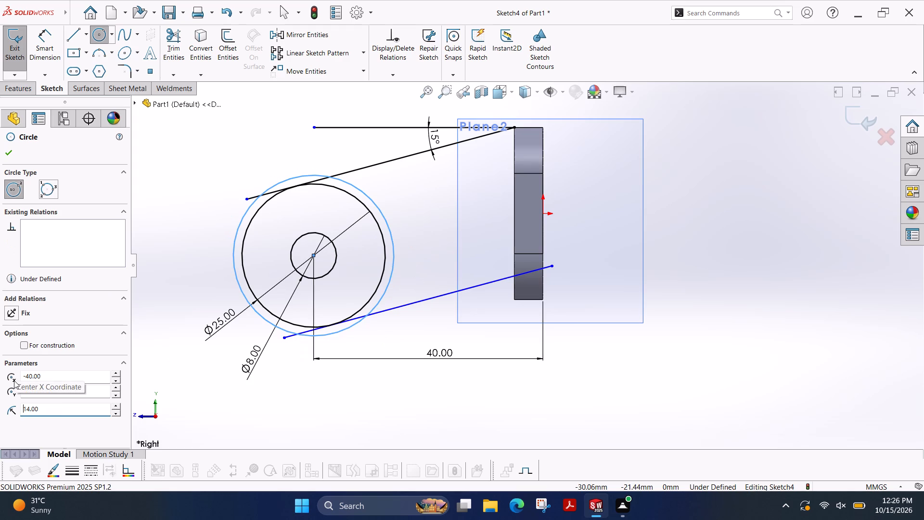
Dimension the outermost circle's diameter at 28 mm, with the dimension placed below the circles.
click(37, 53)
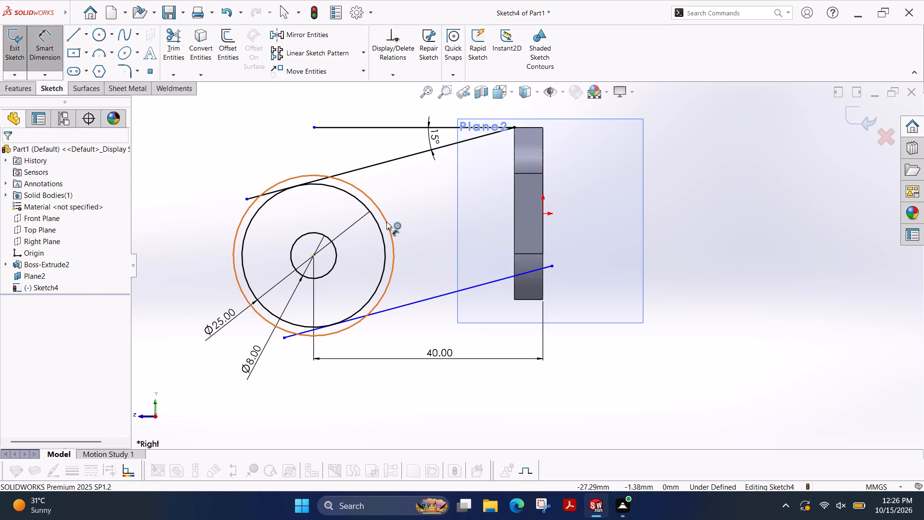
click(386, 221)
click(316, 416)
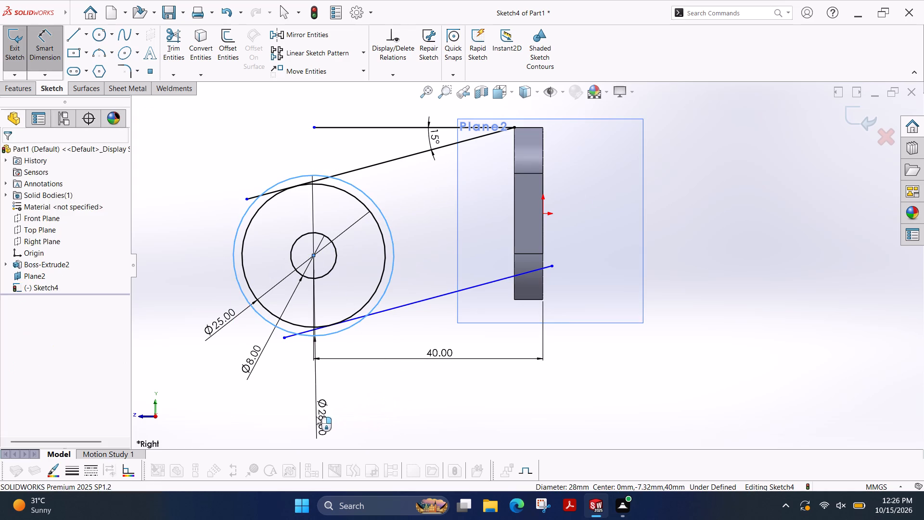
key(Return)
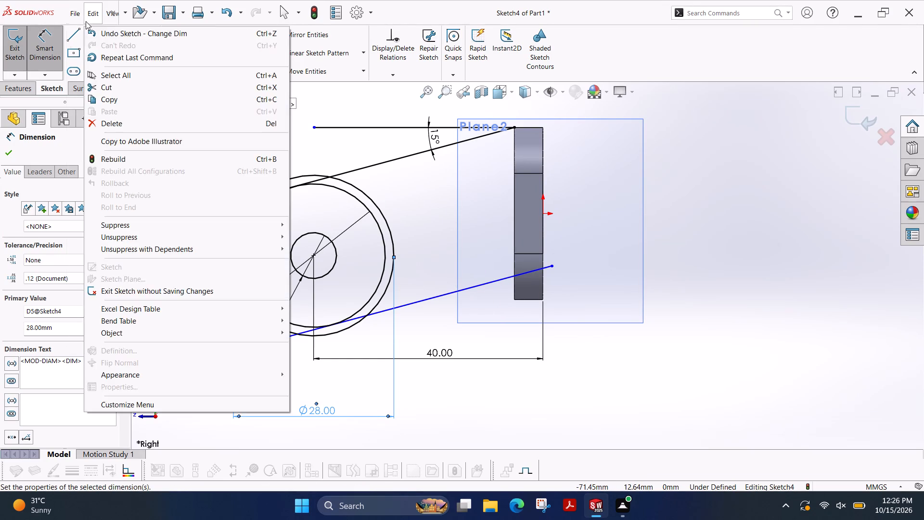
Sketch a horizontal line about 59.2 mm long from the plate's lower corner nearest the circles, crossing past the 28 mm circle.
click(75, 37)
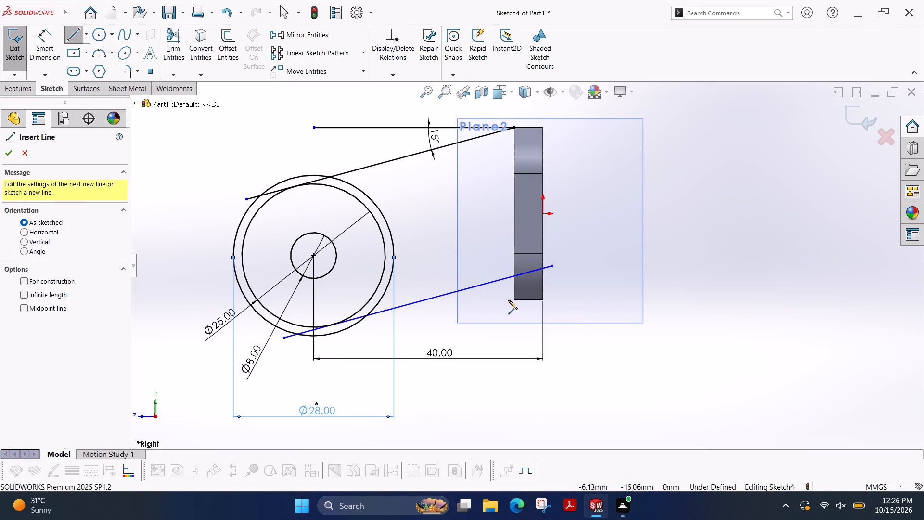
click(513, 299)
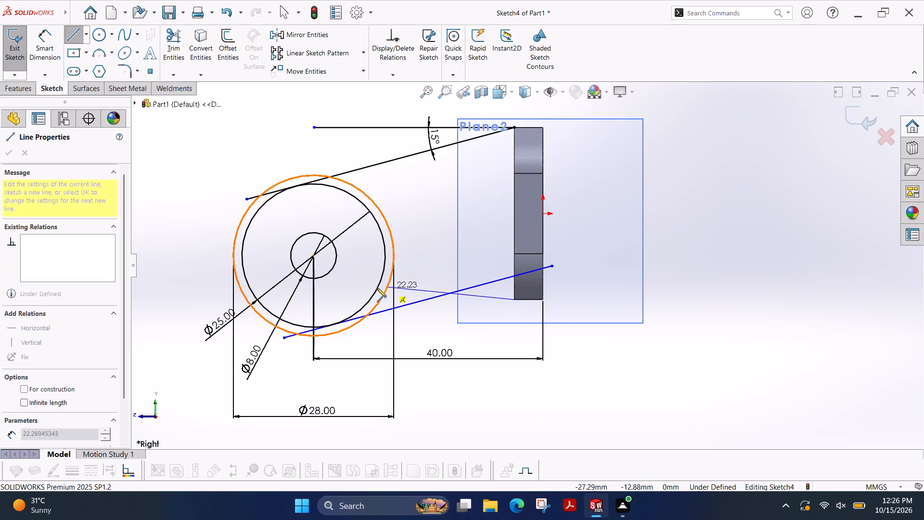
click(175, 299)
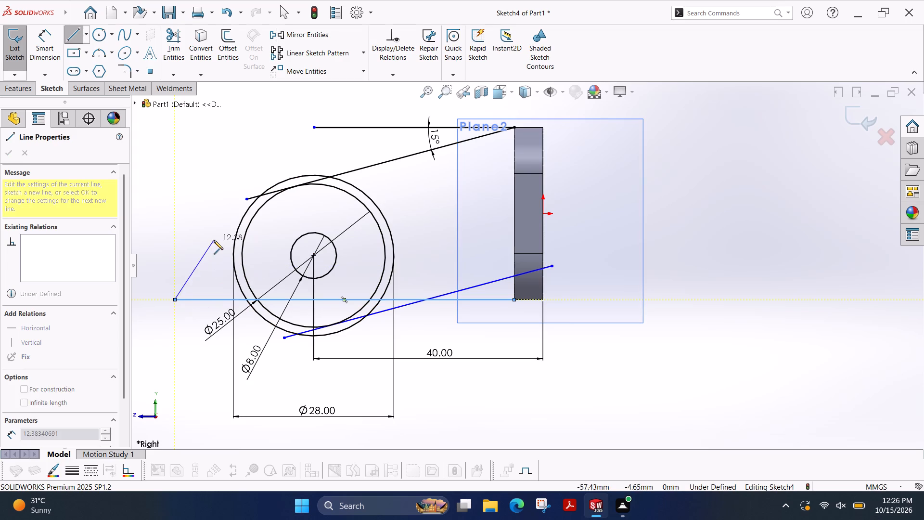
key(Escape)
Sketch a perimeter circle of radius 2 mm tangent to the 28 mm circle and the lower horizontal line, on the plate side.
scroll(418, 278, down, 2)
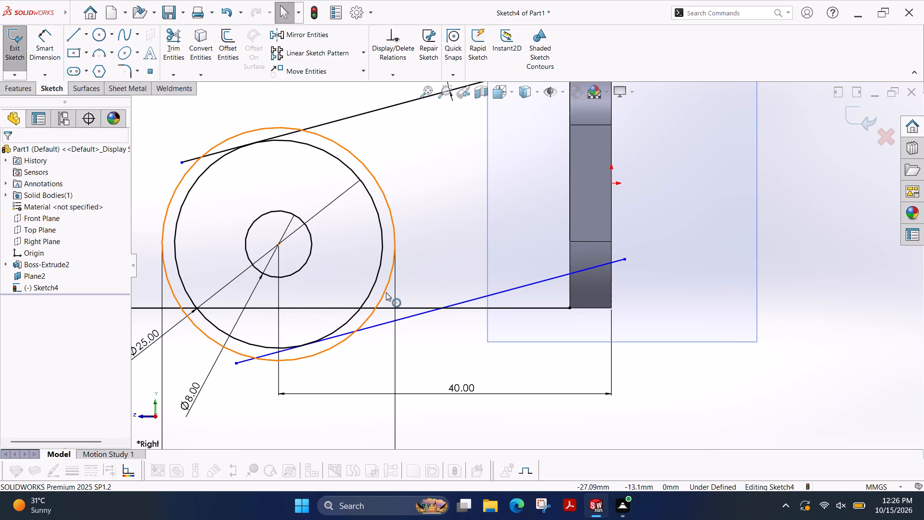
scroll(386, 292, down, 1)
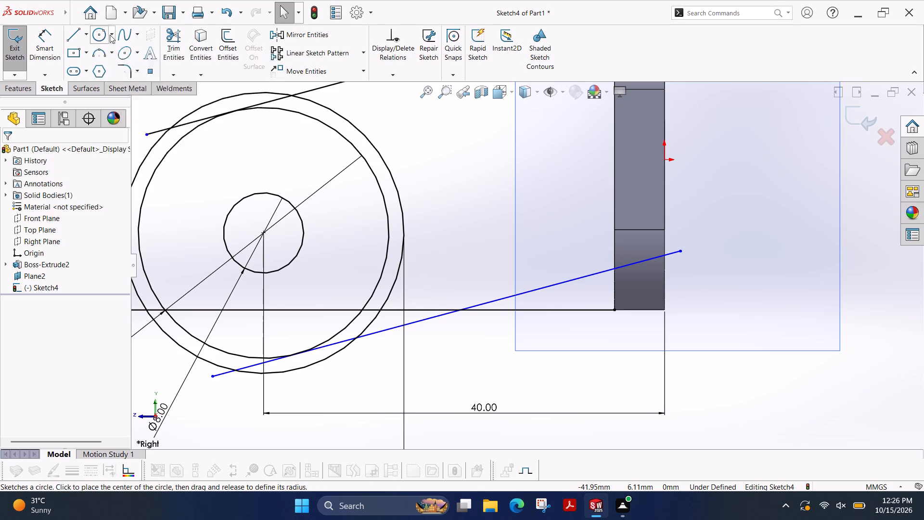
click(110, 35)
click(116, 60)
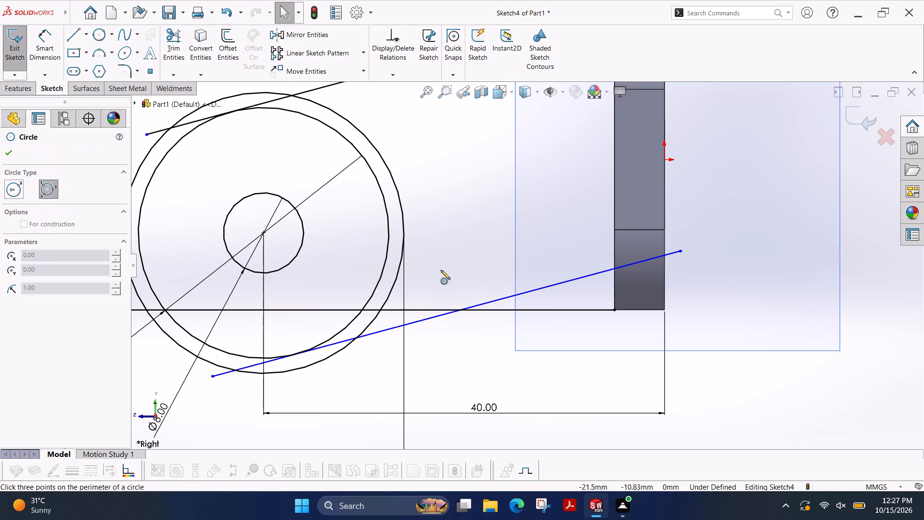
click(392, 296)
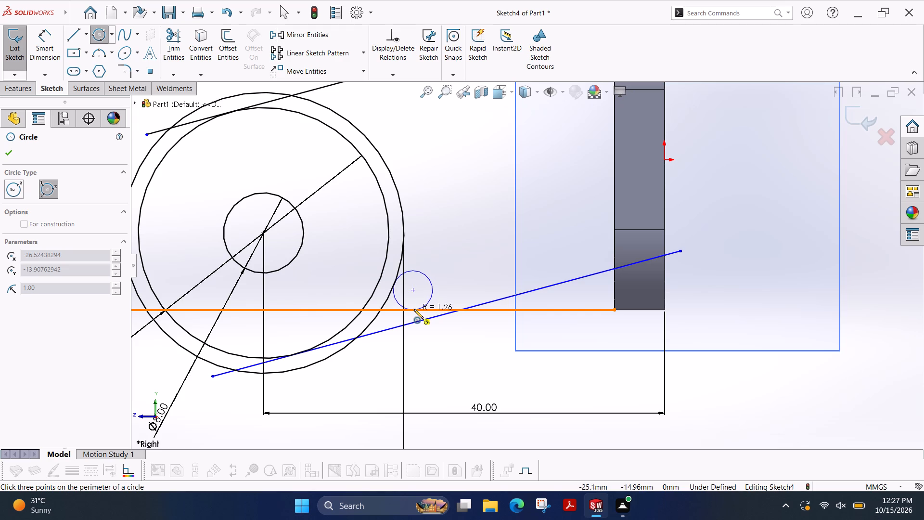
click(414, 309)
click(414, 309)
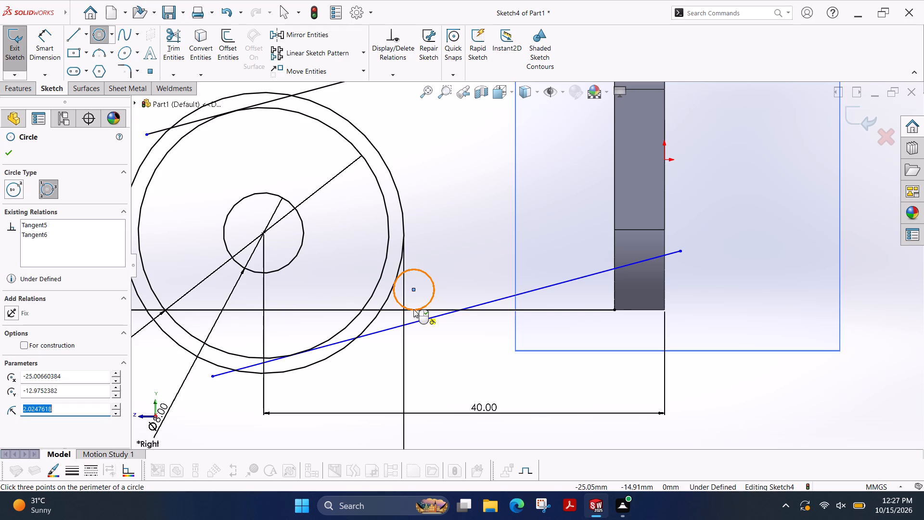
key(2)
key(Return)
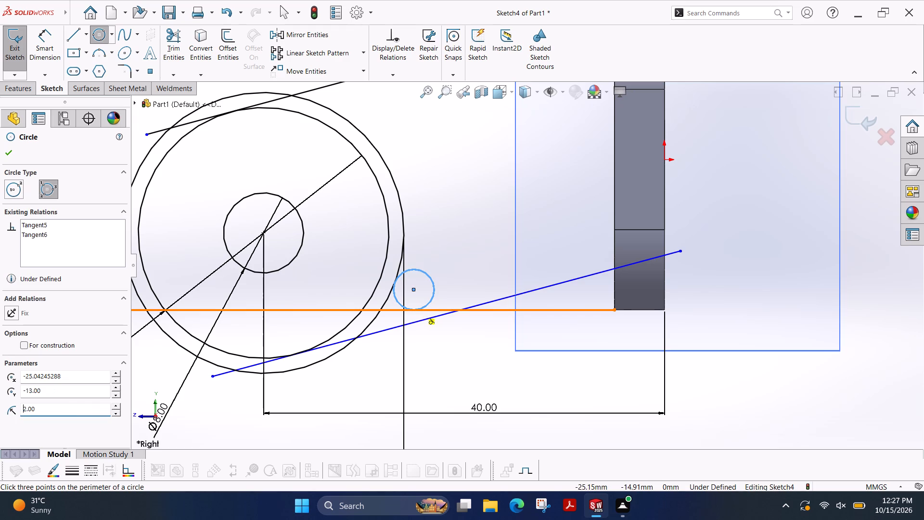
Sketch a second perimeter circle of radius 2 mm tangent to the upper 15° line and the 28 mm circle, on the plate side.
scroll(446, 114, up, 2)
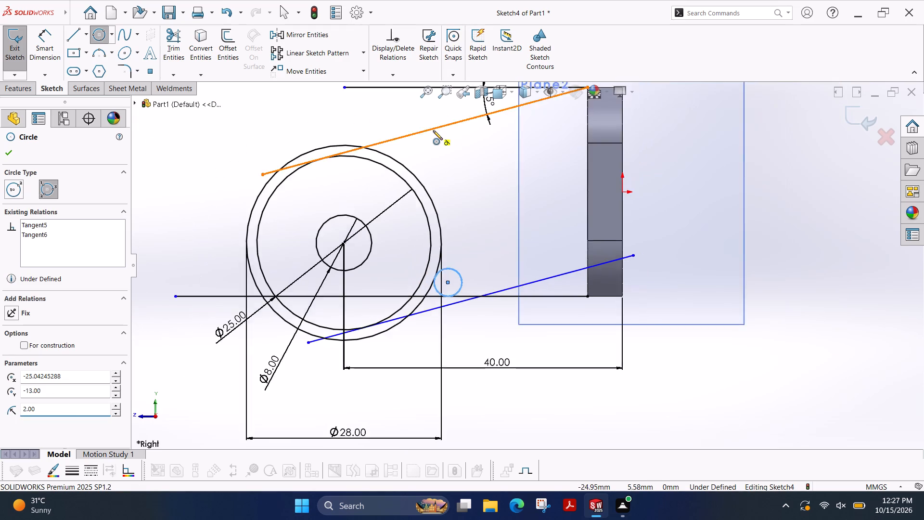
scroll(433, 130, up, 1)
scroll(428, 144, down, 2)
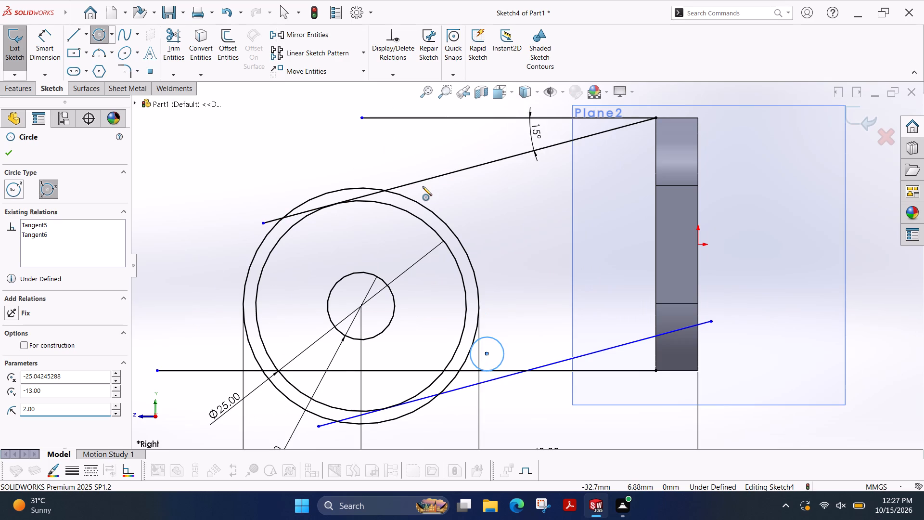
click(420, 183)
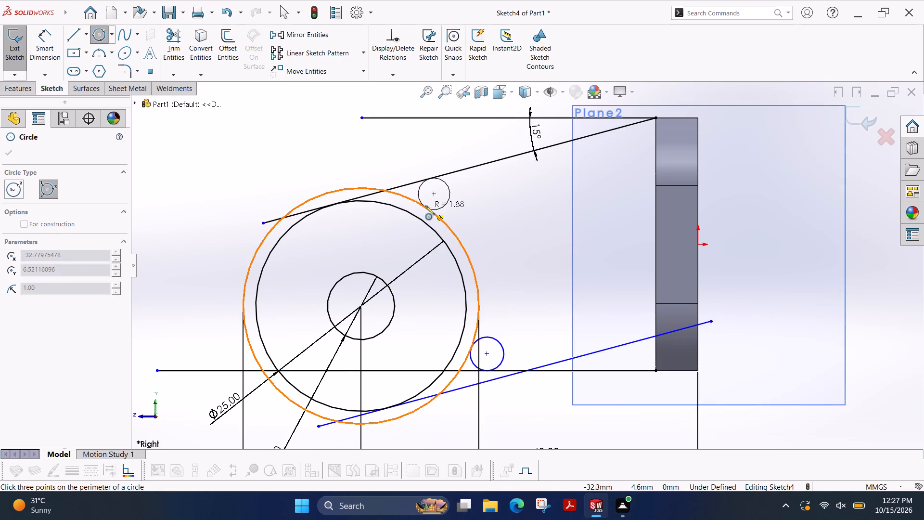
click(428, 206)
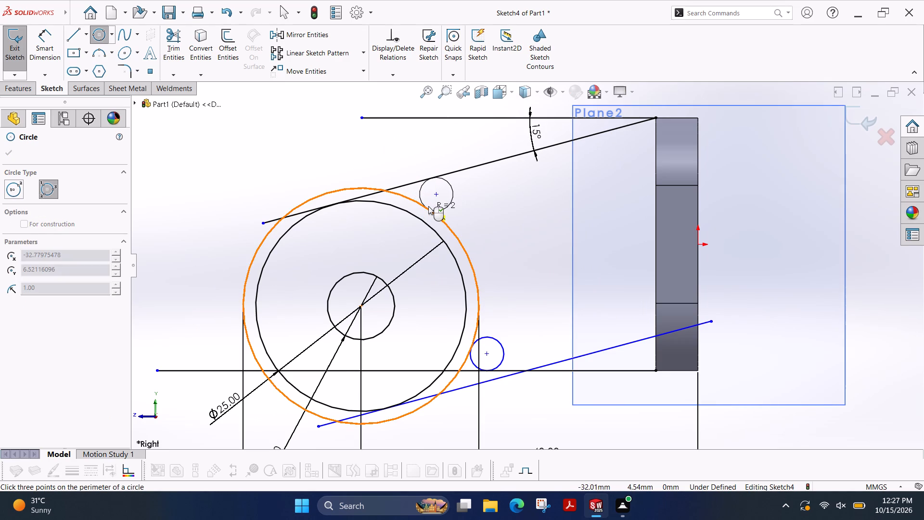
click(428, 206)
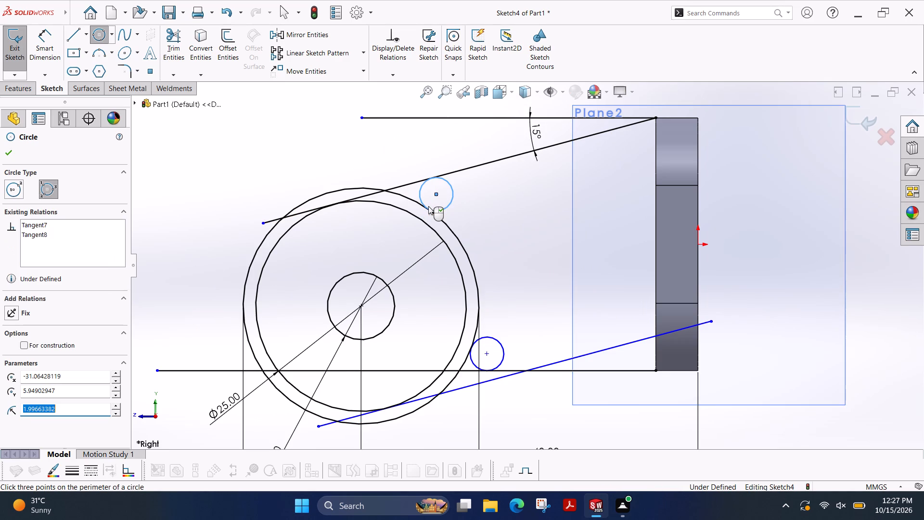
key(2)
key(Return)
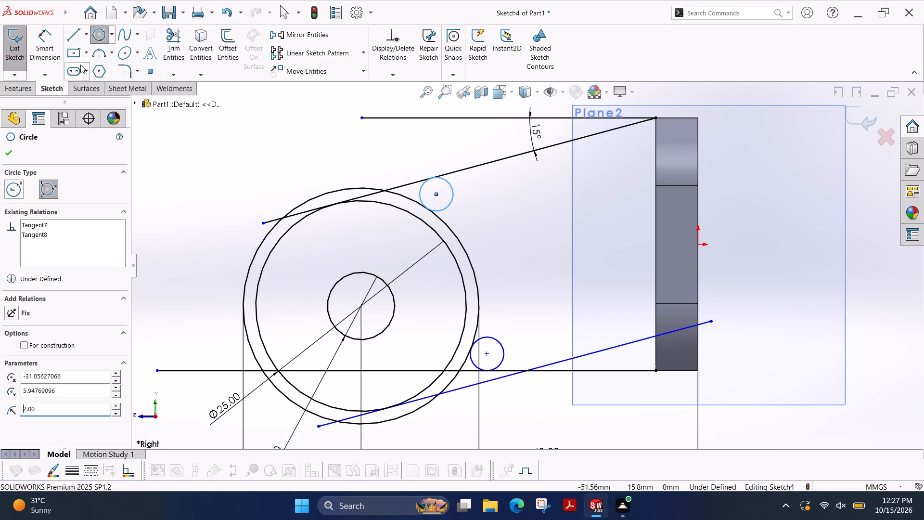
Dimension the diameters of the upper and lower small tangent circles at 4 mm each.
click(51, 46)
click(452, 186)
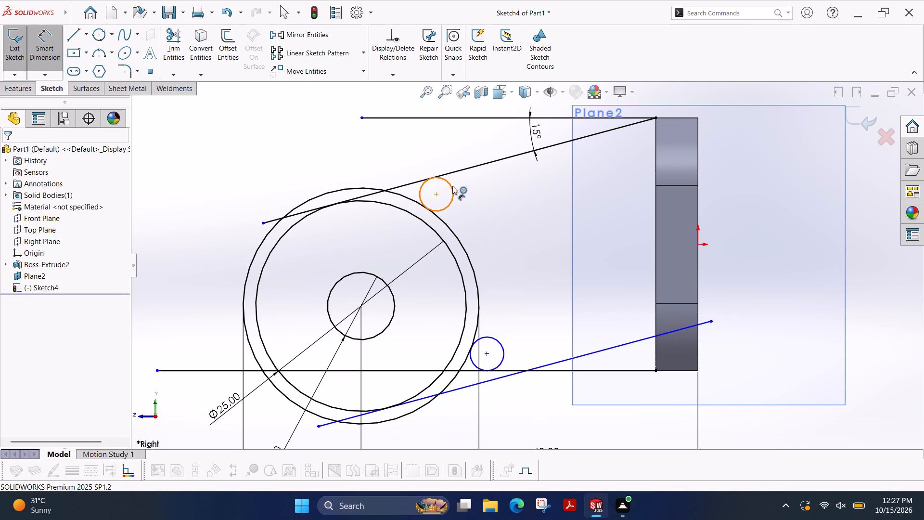
click(393, 146)
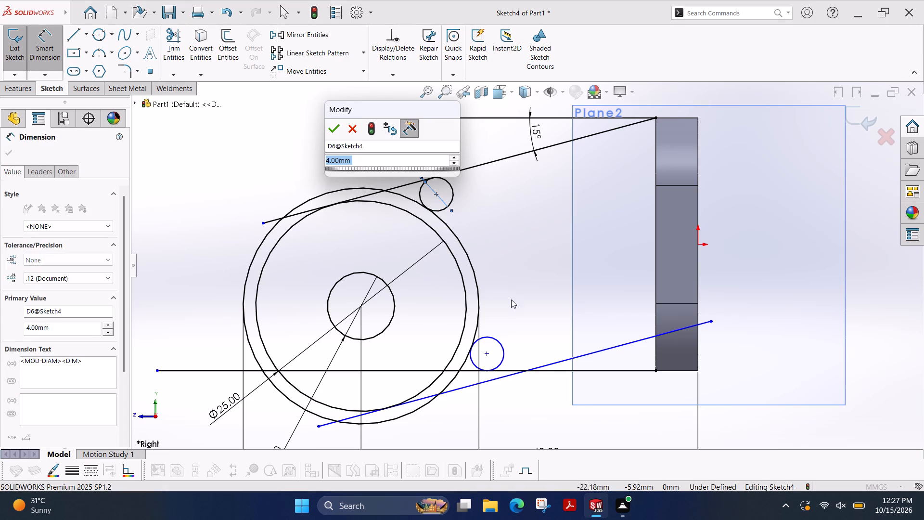
key(Return)
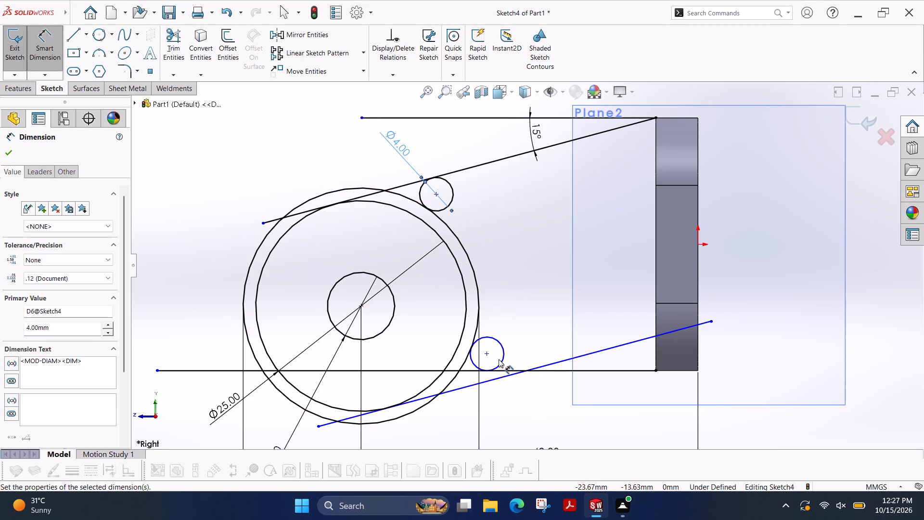
click(503, 354)
click(546, 406)
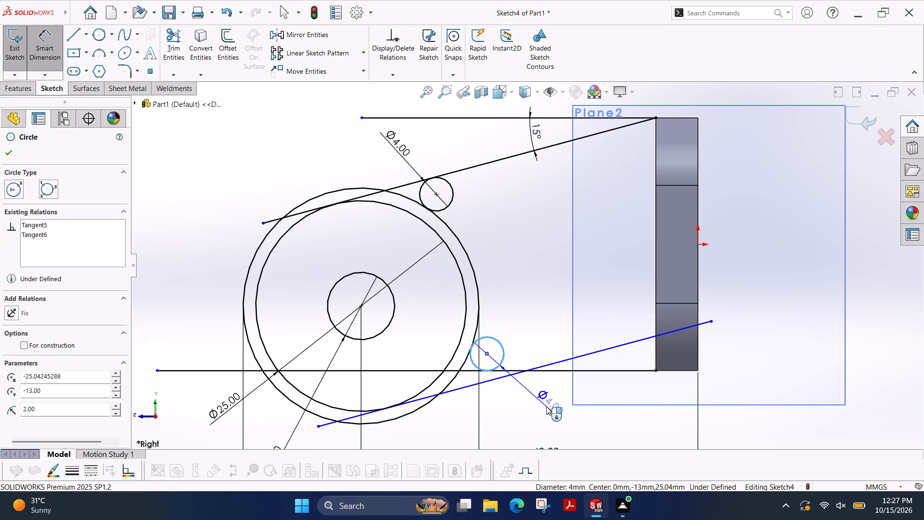
key(Return)
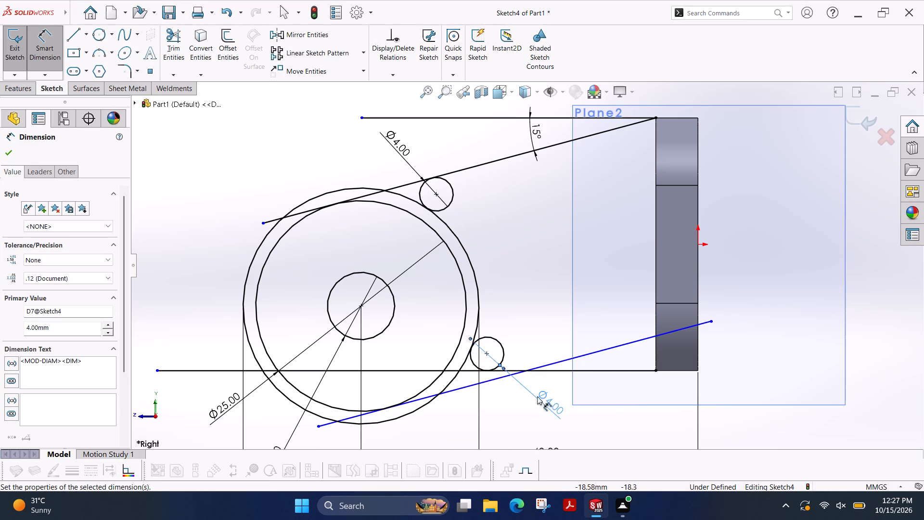
Trim away the plate-side portions of the upper and lower 4 mm circles, leaving only the tangent transition arcs.
scroll(521, 388, up, 2)
scroll(492, 302, down, 1)
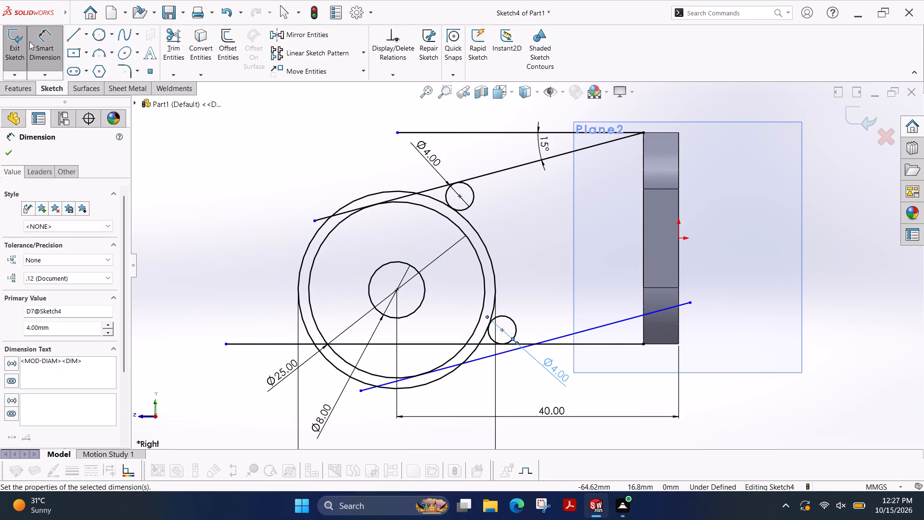
click(9, 153)
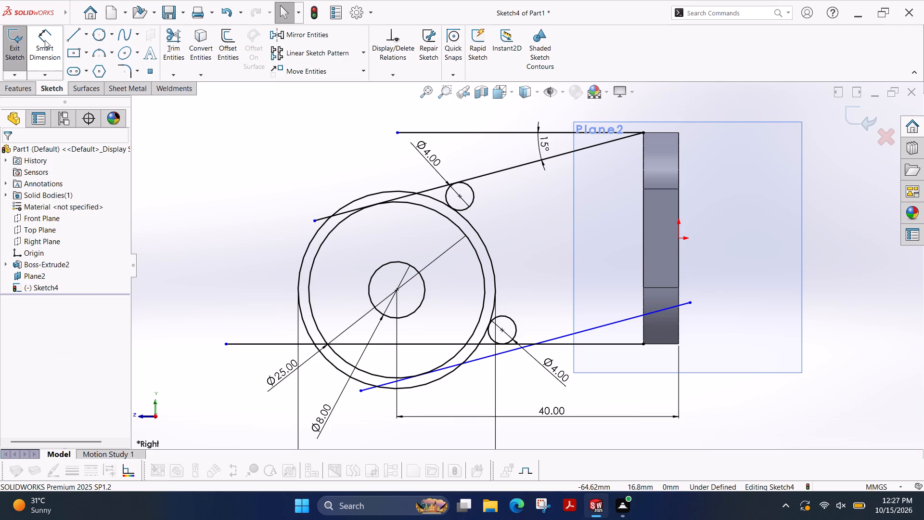
click(178, 51)
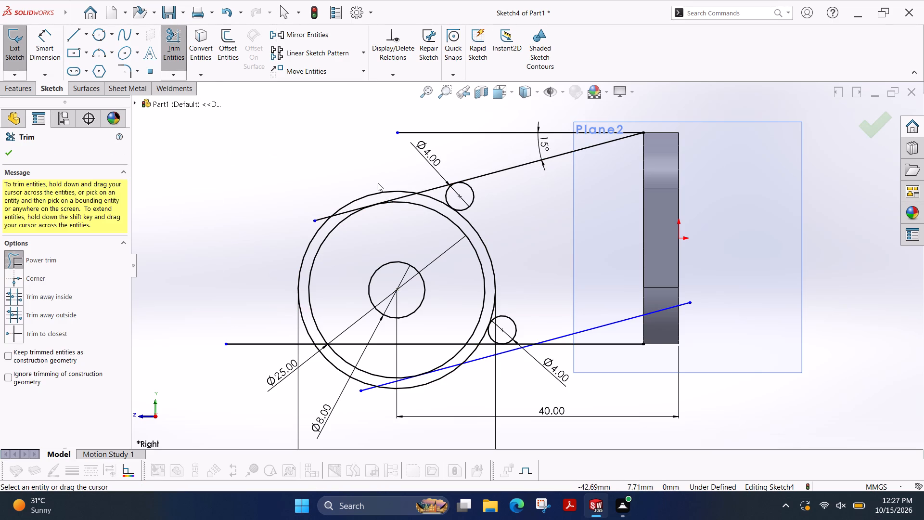
drag(508, 198, 506, 198)
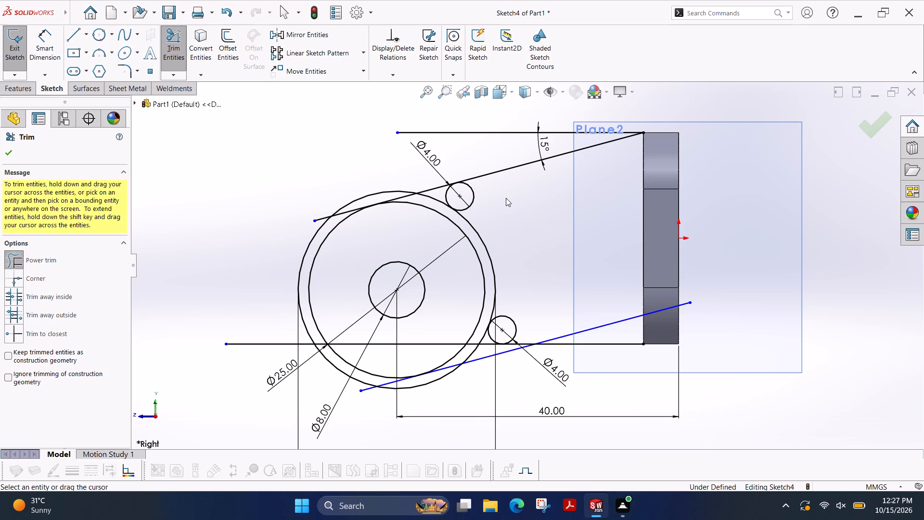
drag(506, 198, 471, 194)
drag(528, 304, 521, 311)
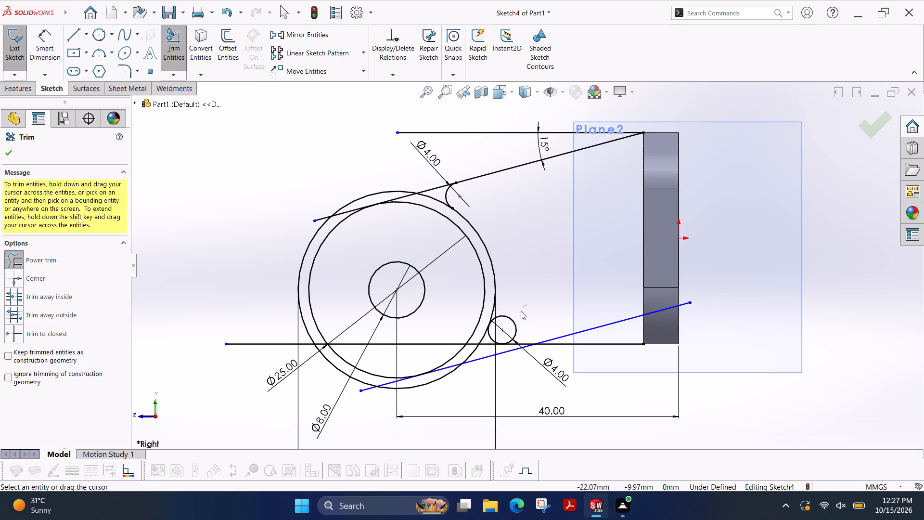
drag(521, 311, 510, 321)
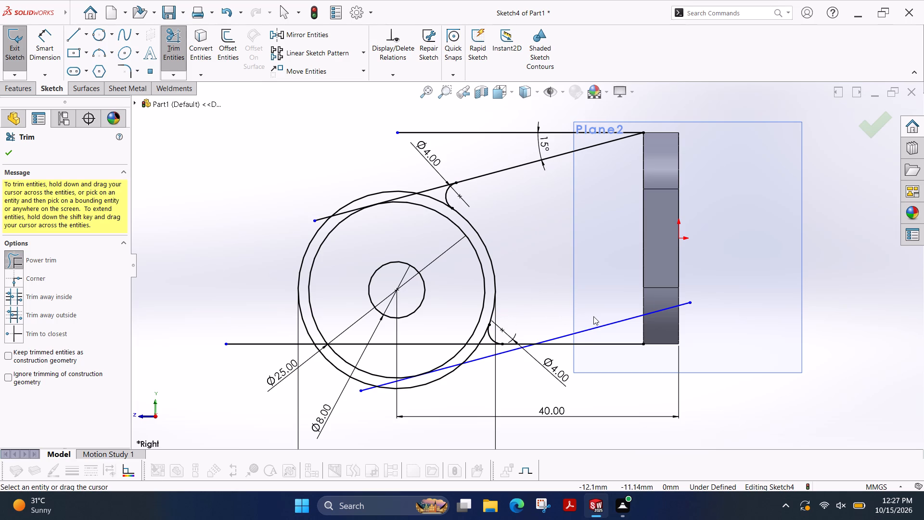
Trim the 28 mm circle outside the two slanted lines, and trim those lines' ends overhanging the 25 mm circle and lower horizontal line.
drag(596, 315, 615, 324)
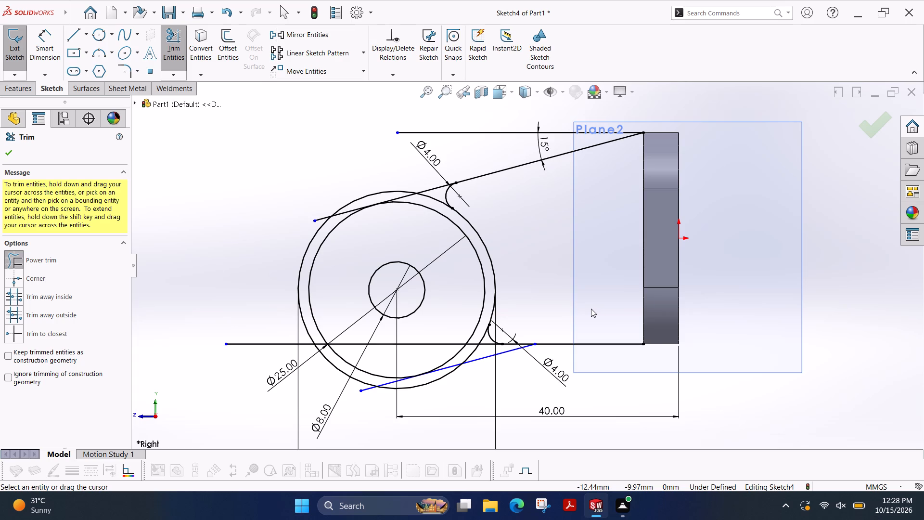
scroll(584, 238, up, 1)
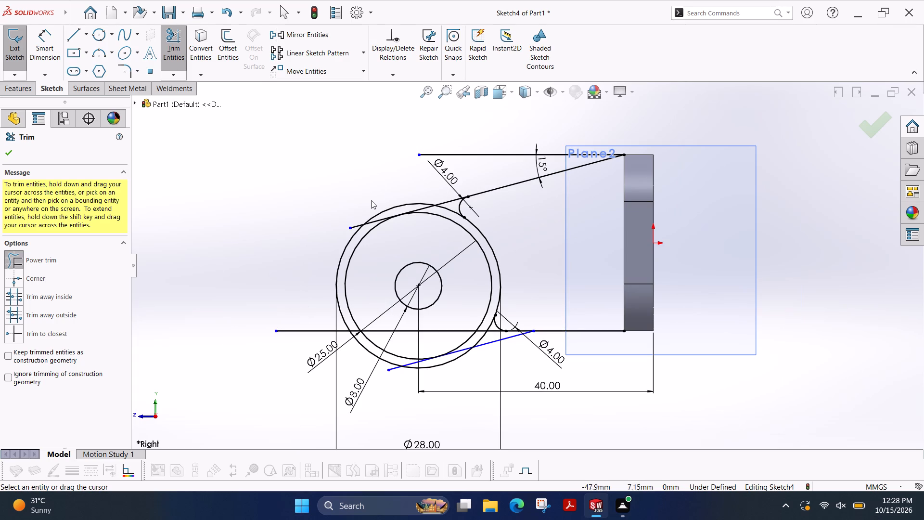
drag(370, 200, 396, 211)
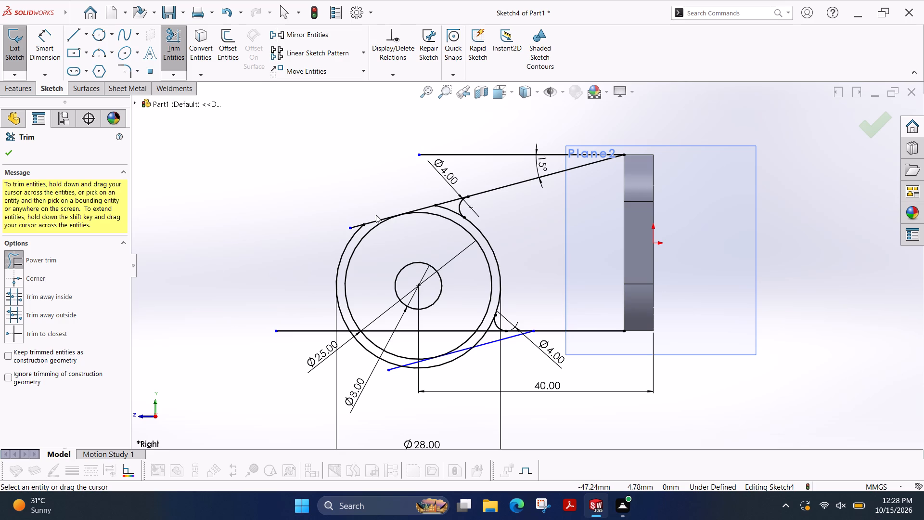
drag(374, 213, 360, 230)
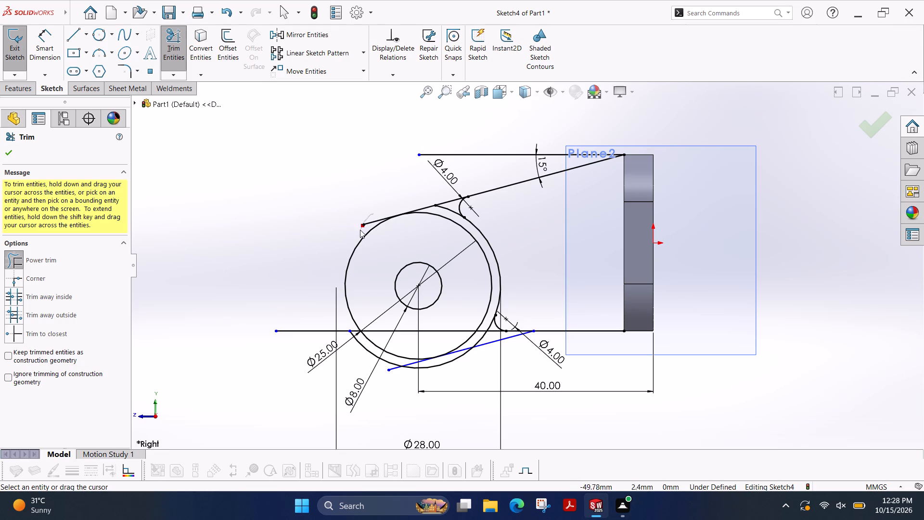
drag(360, 230, 358, 231)
drag(380, 214, 359, 231)
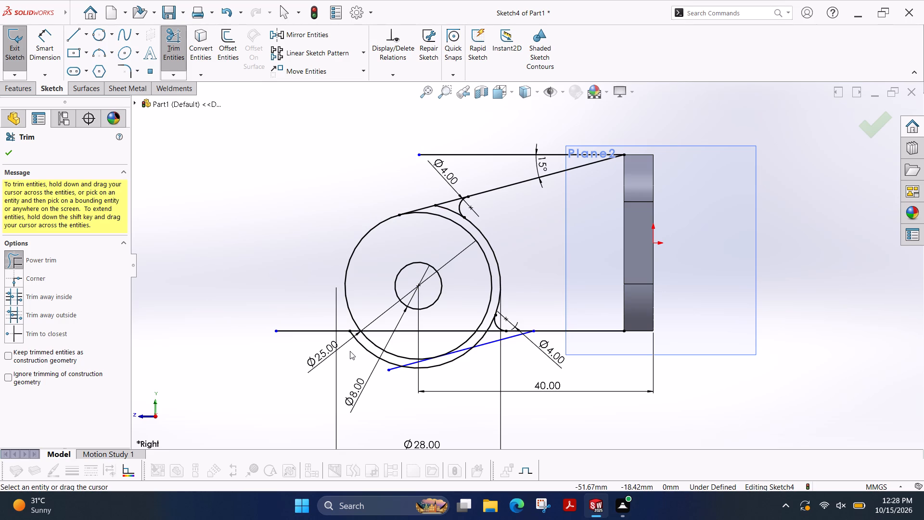
drag(351, 351, 388, 361)
drag(438, 374, 453, 358)
drag(412, 375, 391, 364)
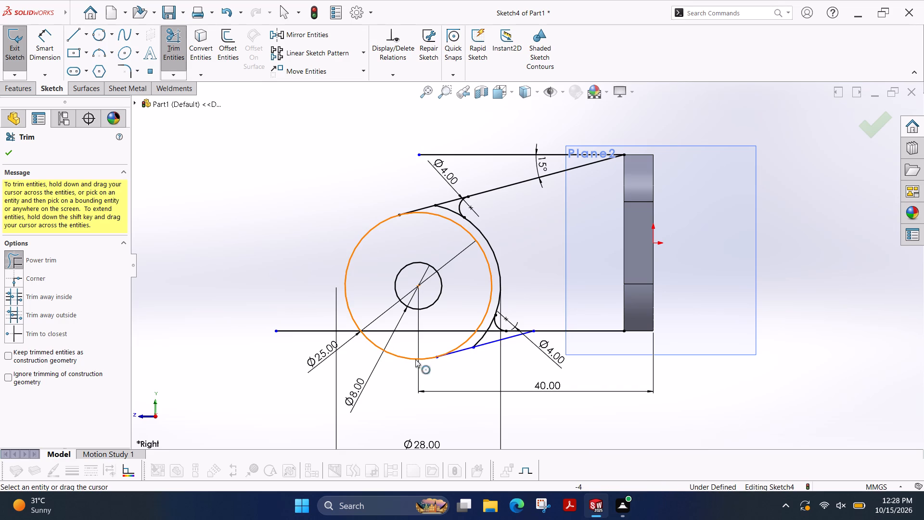
Trim the 28 mm arc below the lower 4 mm transition arc and the horizontal line from that arc outward, away from the plate.
scroll(530, 333, down, 5)
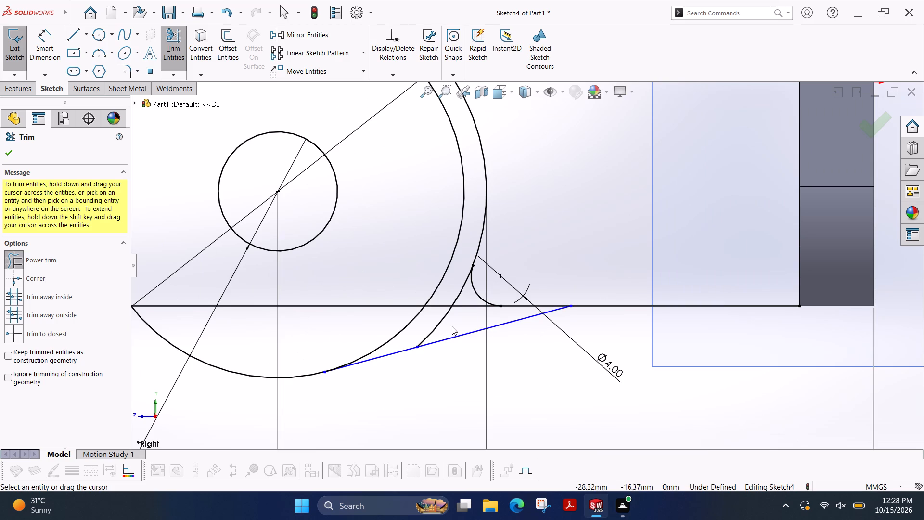
drag(462, 321, 434, 319)
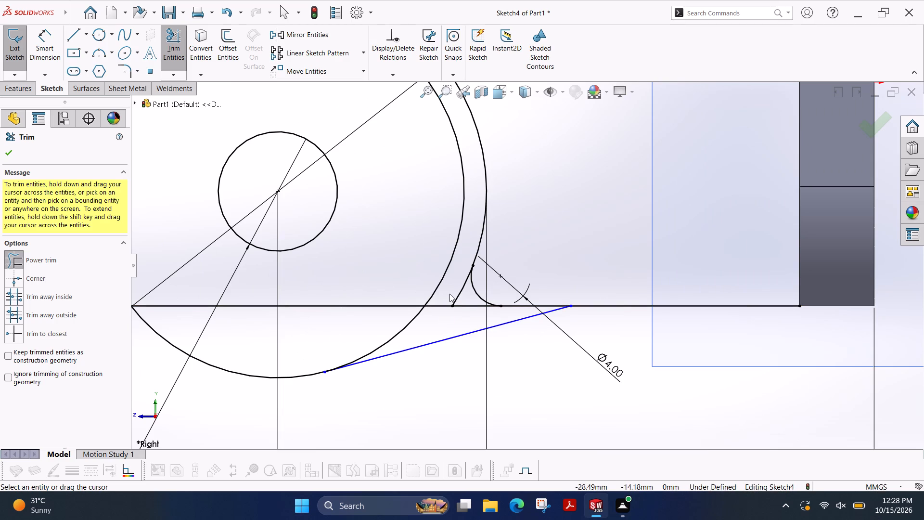
drag(455, 290, 470, 310)
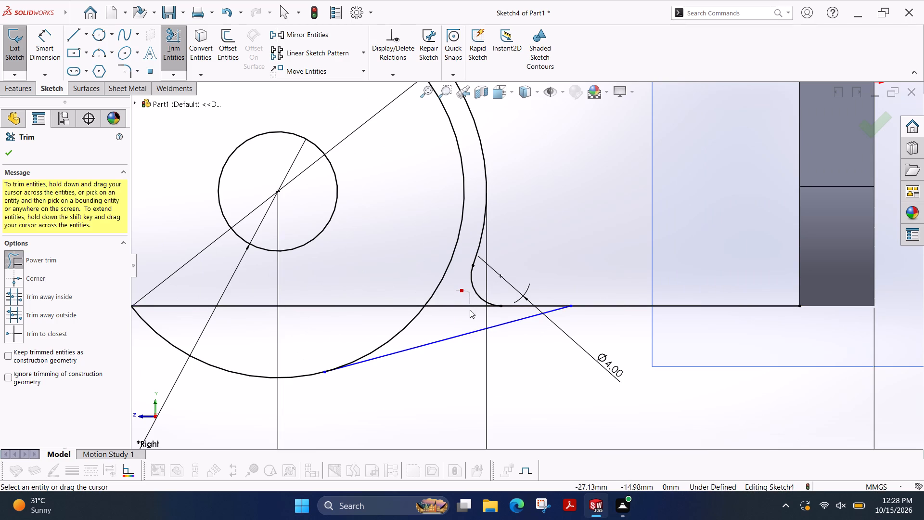
drag(470, 310, 454, 315)
drag(369, 287, 335, 335)
scroll(363, 285, up, 3)
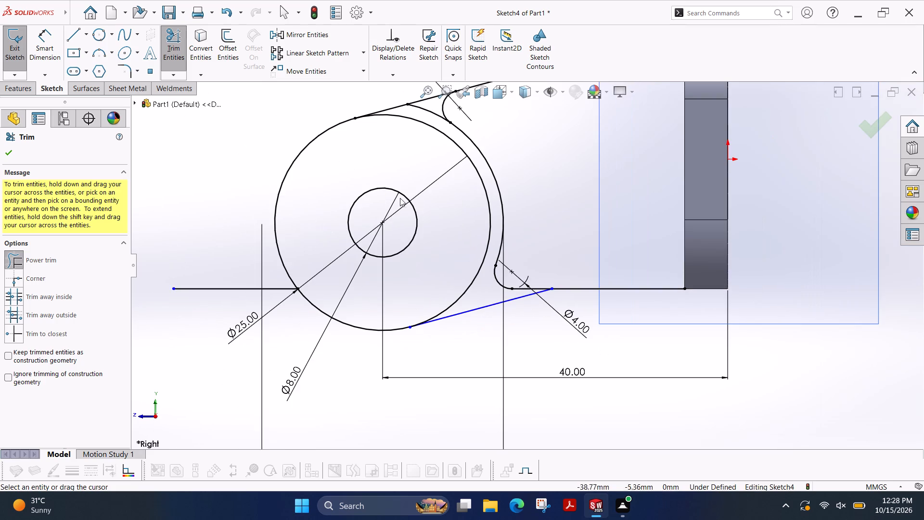
drag(214, 268, 248, 298)
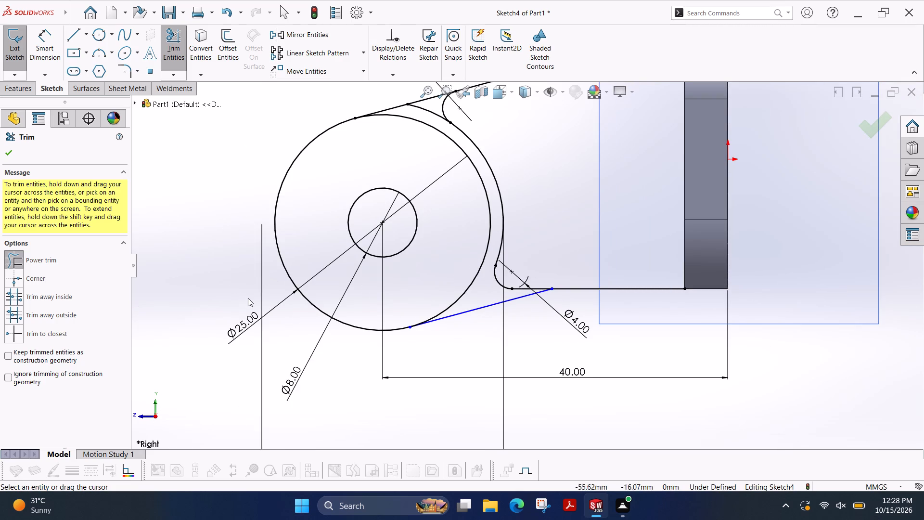
Trim the 28 mm arc between the upper transition arc and the 15° line, plus the 25 mm circle's plate-side portion.
scroll(546, 182, up, 1)
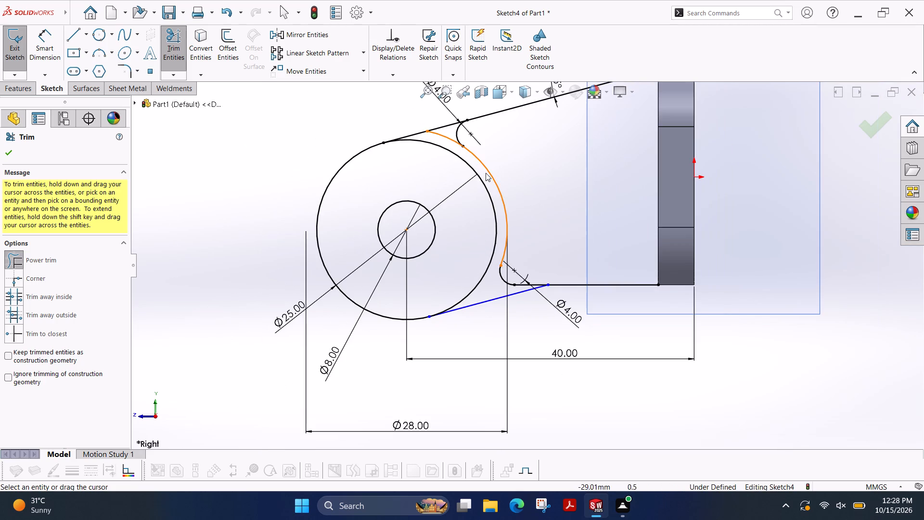
scroll(520, 173, down, 1)
scroll(494, 138, down, 3)
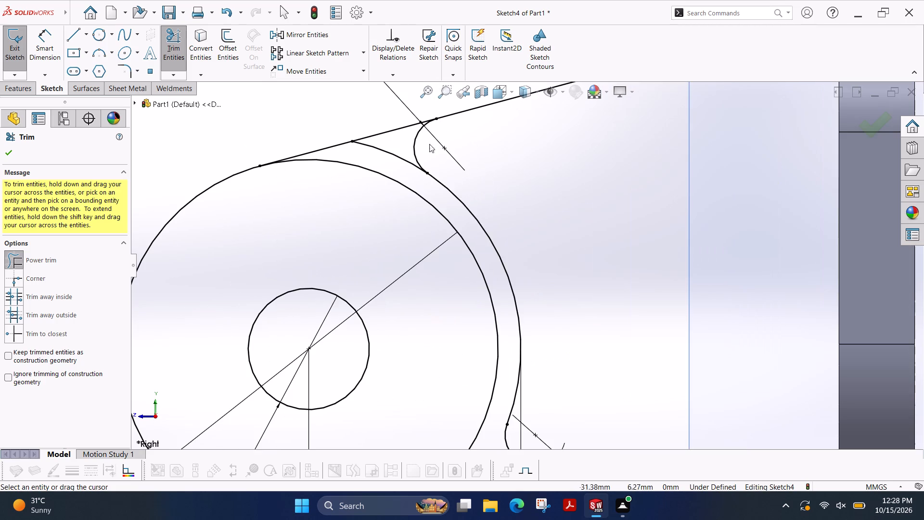
drag(397, 143, 397, 151)
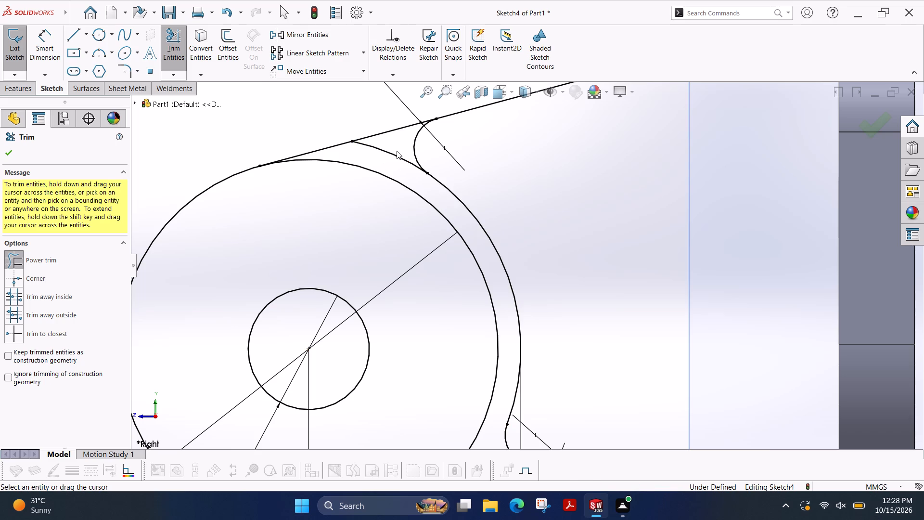
drag(397, 151, 398, 158)
scroll(522, 218, up, 3)
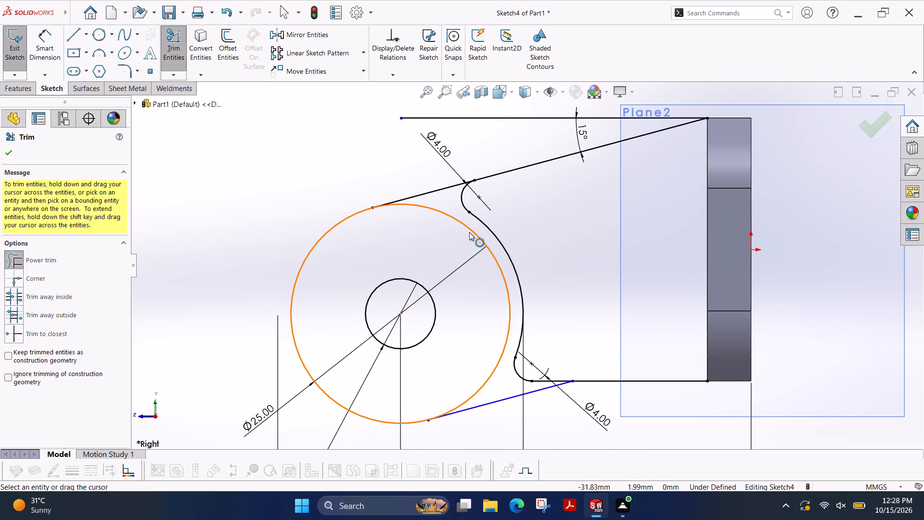
drag(446, 226, 468, 223)
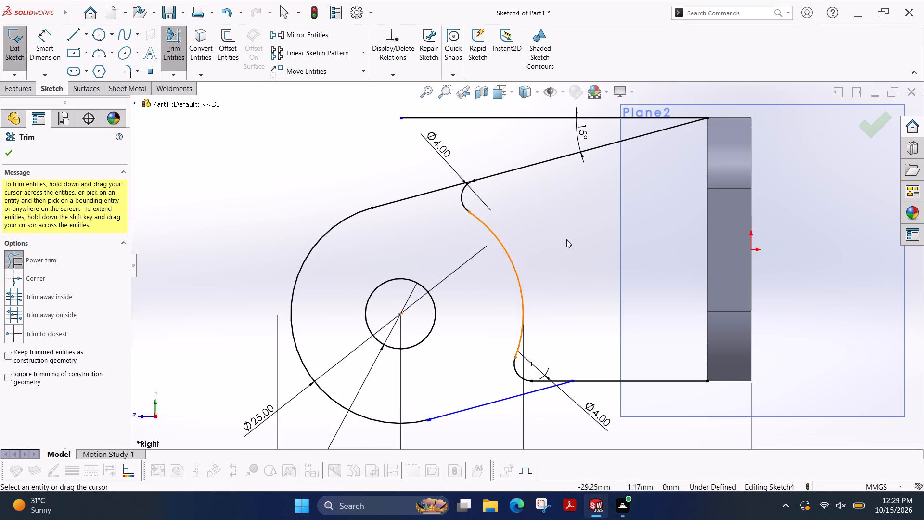
click(3, 156)
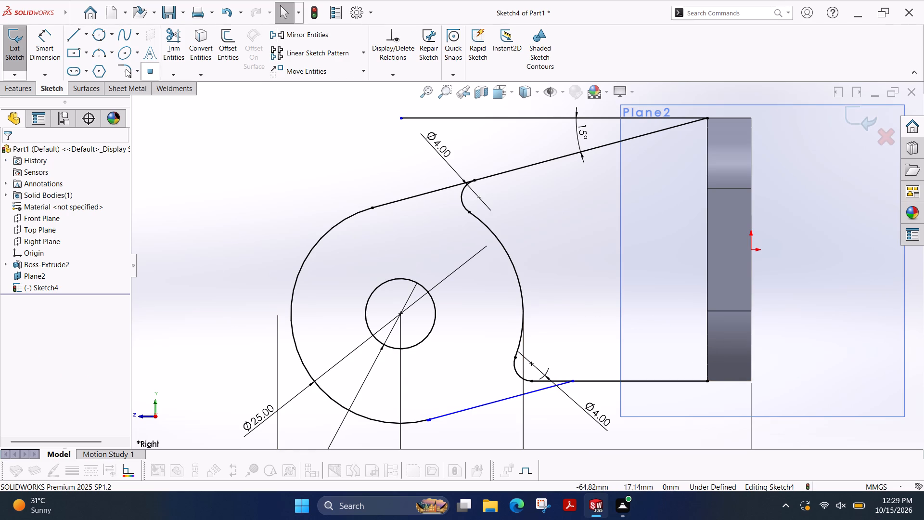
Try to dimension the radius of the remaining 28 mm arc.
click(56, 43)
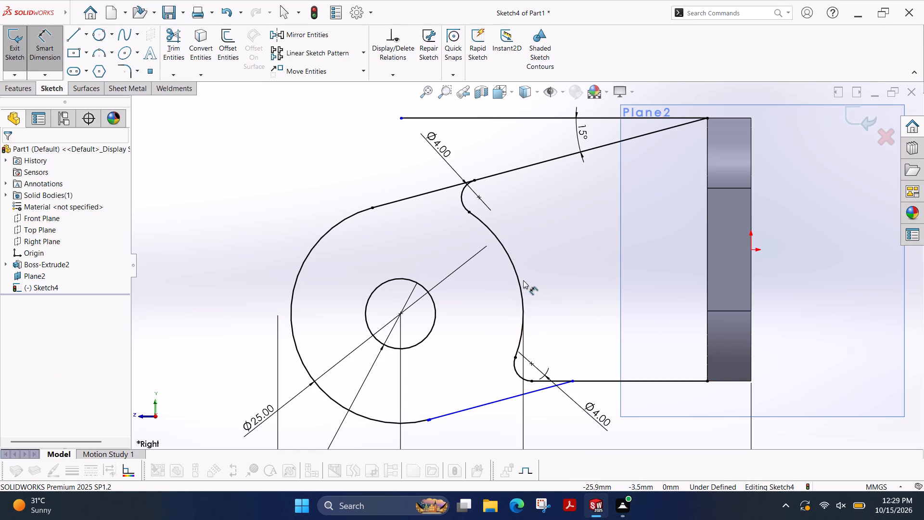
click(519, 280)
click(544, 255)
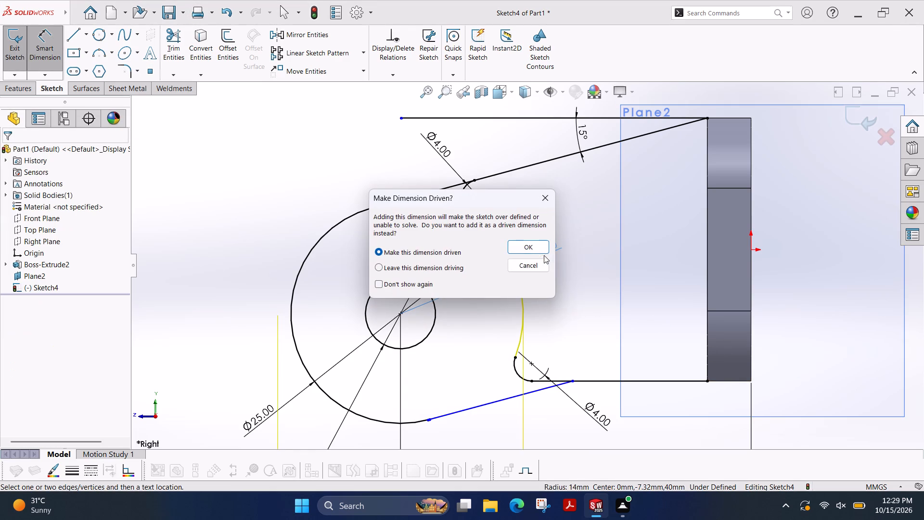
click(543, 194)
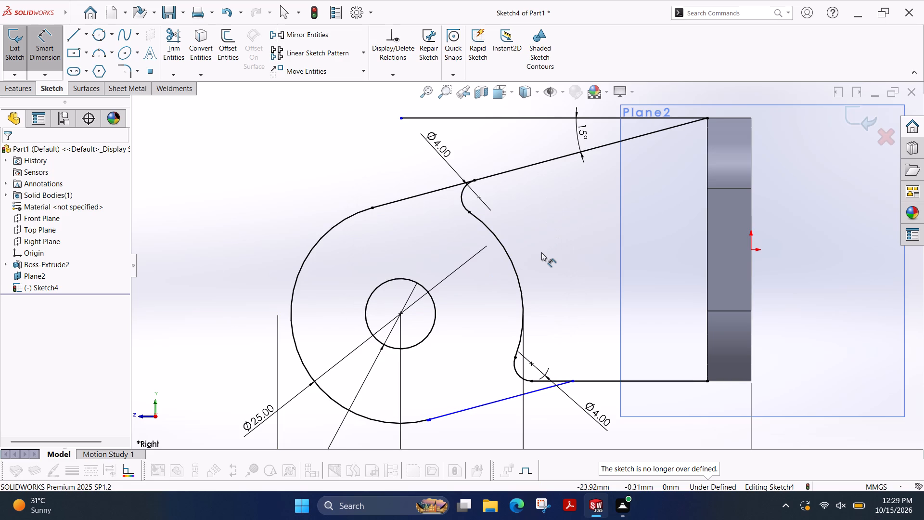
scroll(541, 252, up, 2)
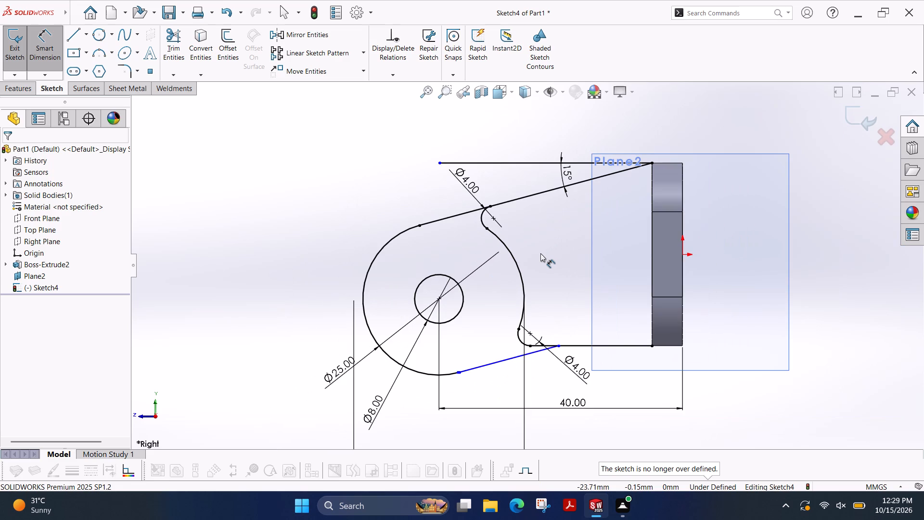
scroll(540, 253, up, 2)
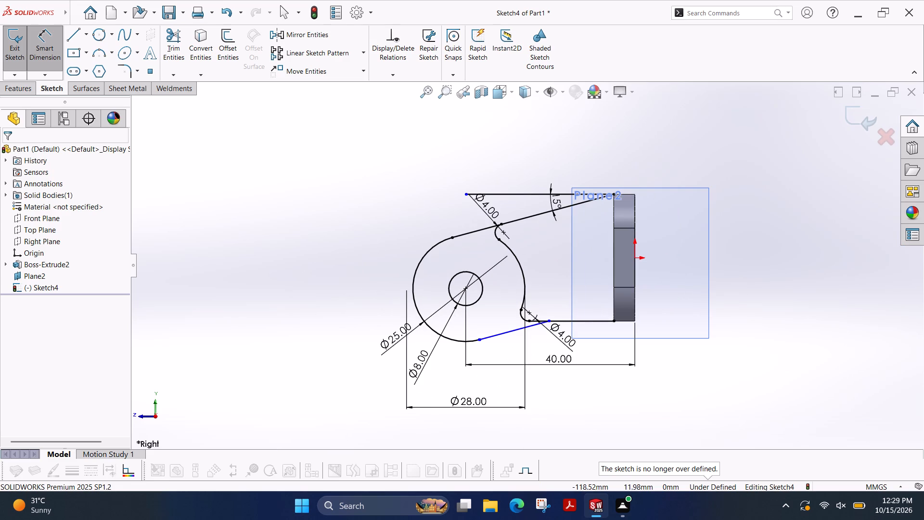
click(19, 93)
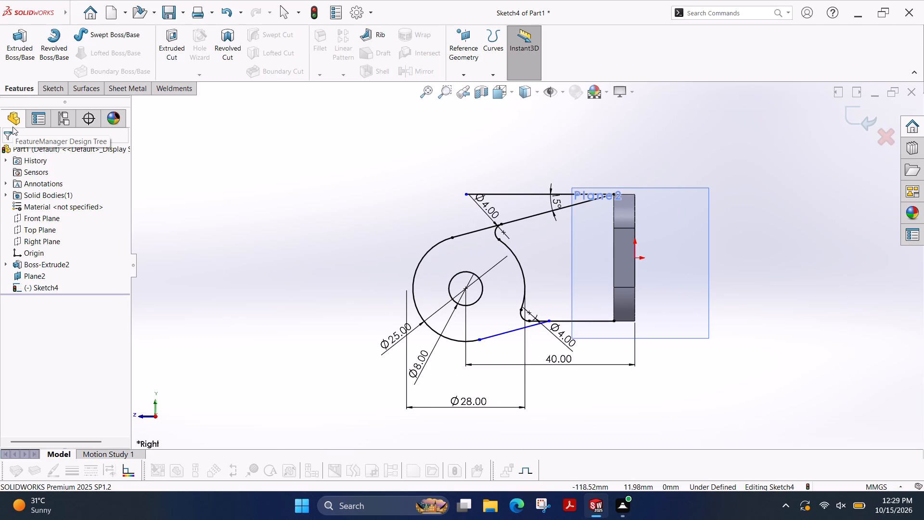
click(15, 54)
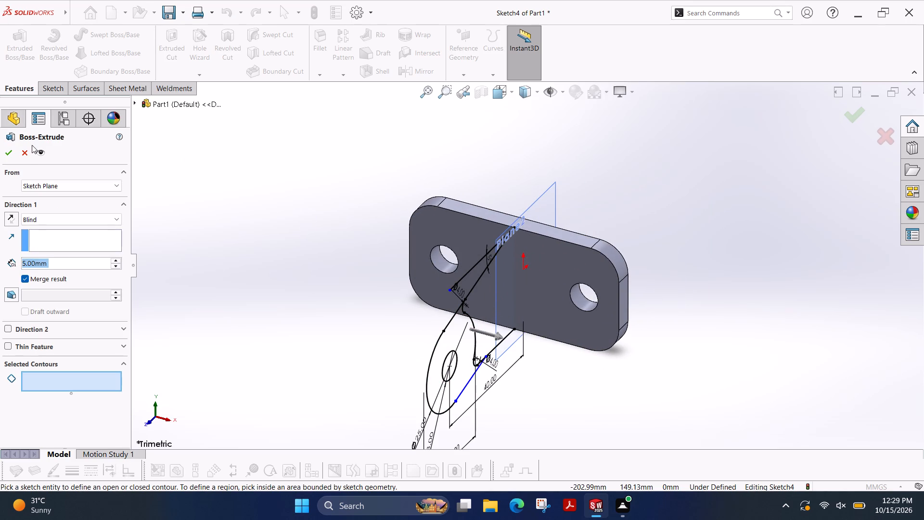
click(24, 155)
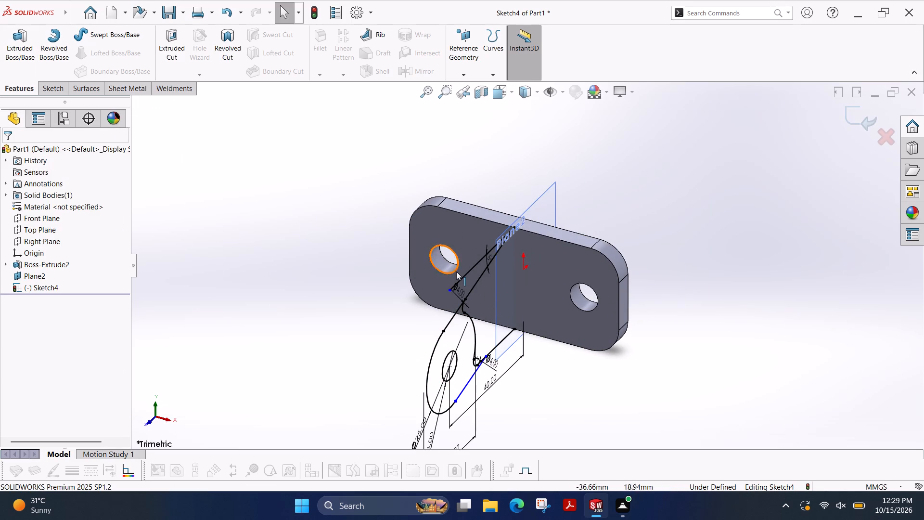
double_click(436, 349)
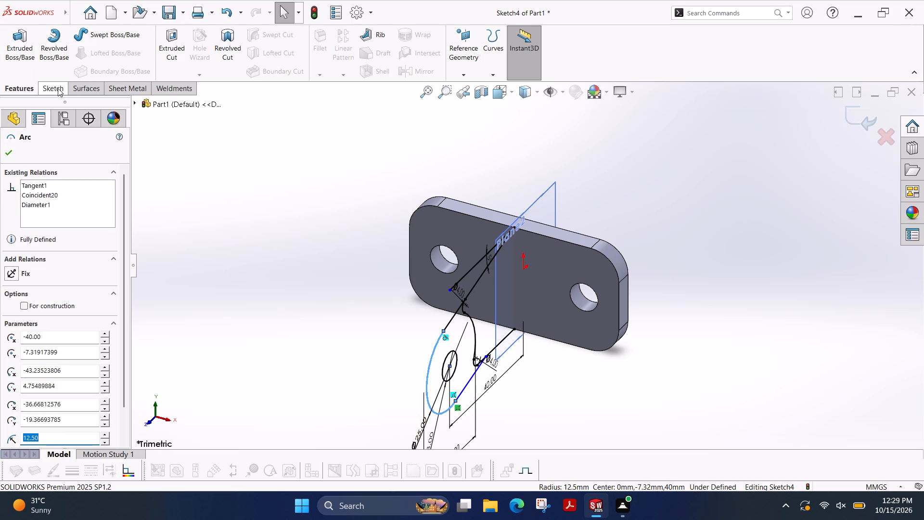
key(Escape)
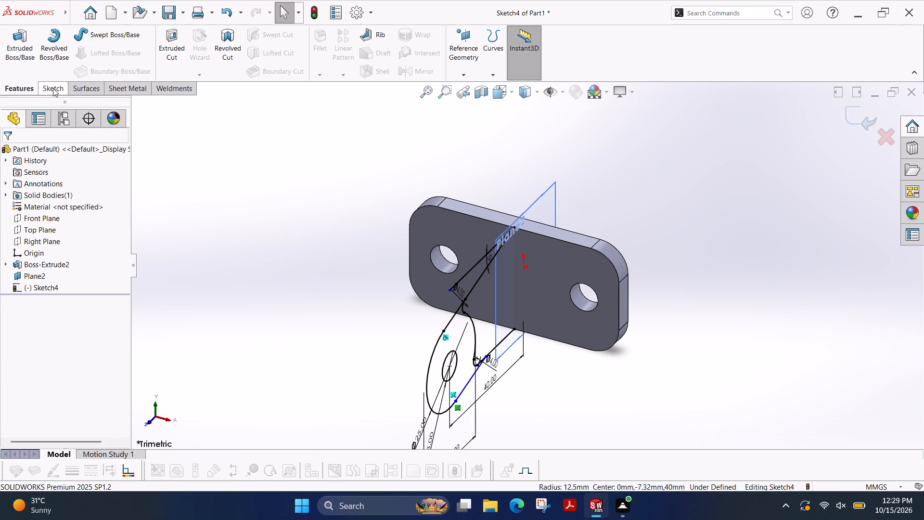
Extrude the ring-shaped region around the 8 mm hole 9 mm using Mid Plane.
click(24, 33)
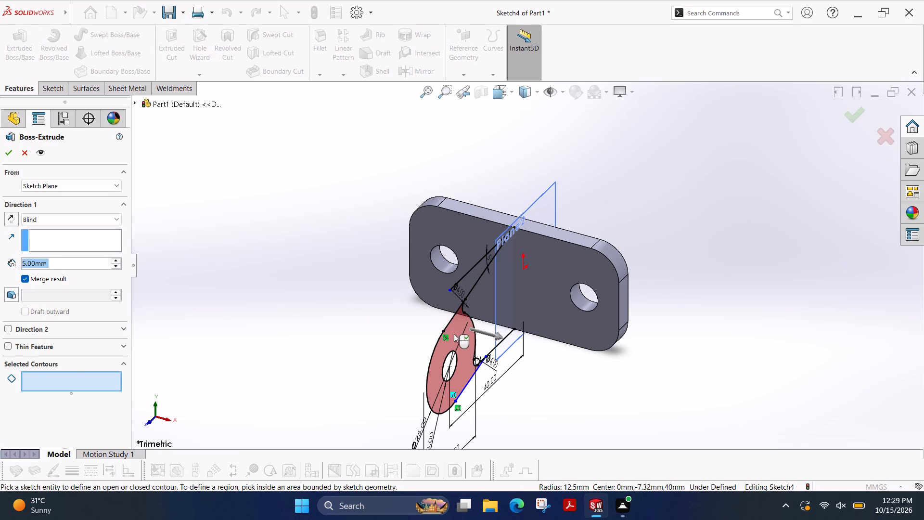
click(454, 334)
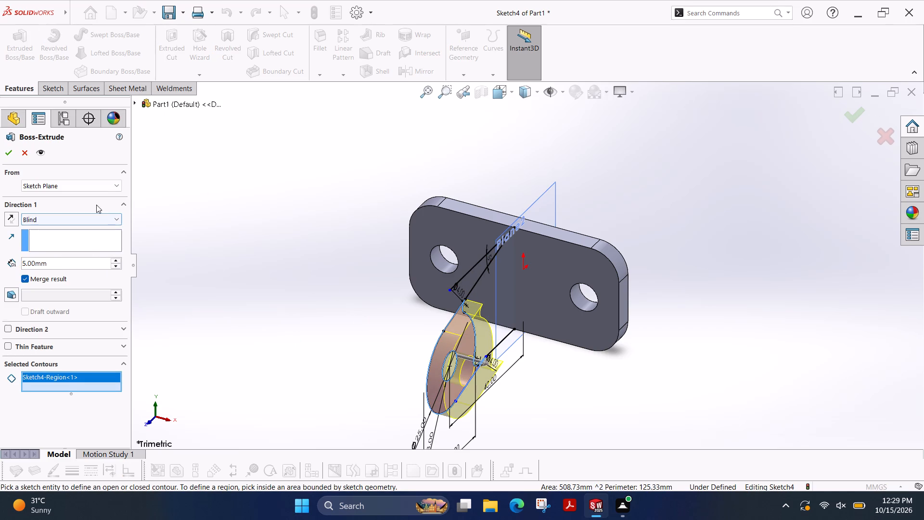
click(100, 220)
click(56, 281)
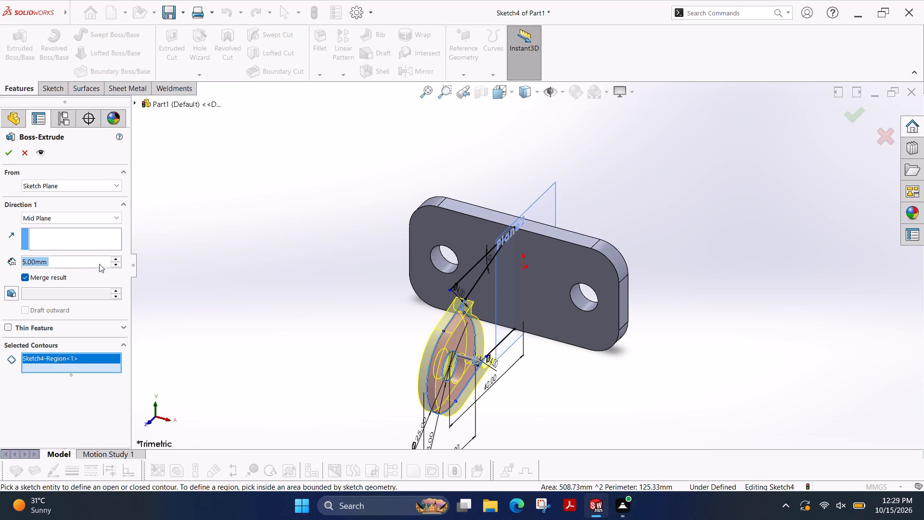
key(9)
key(Return)
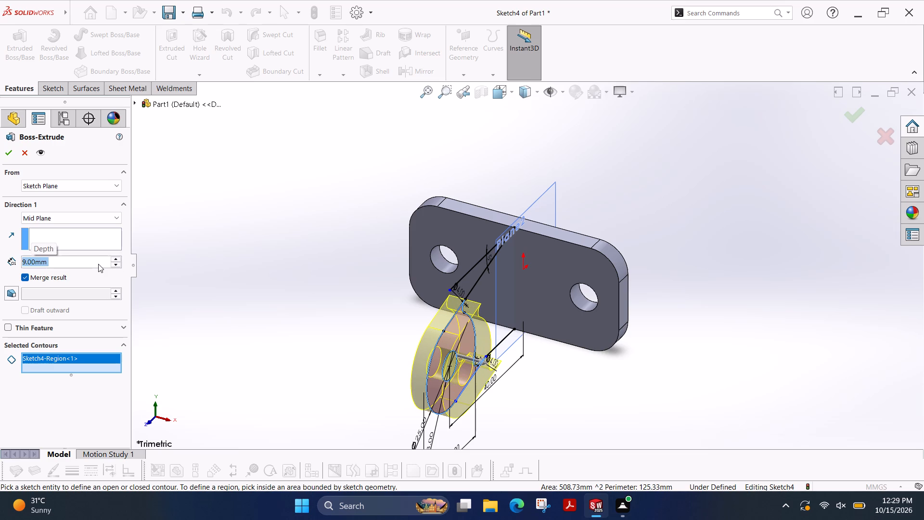
click(10, 156)
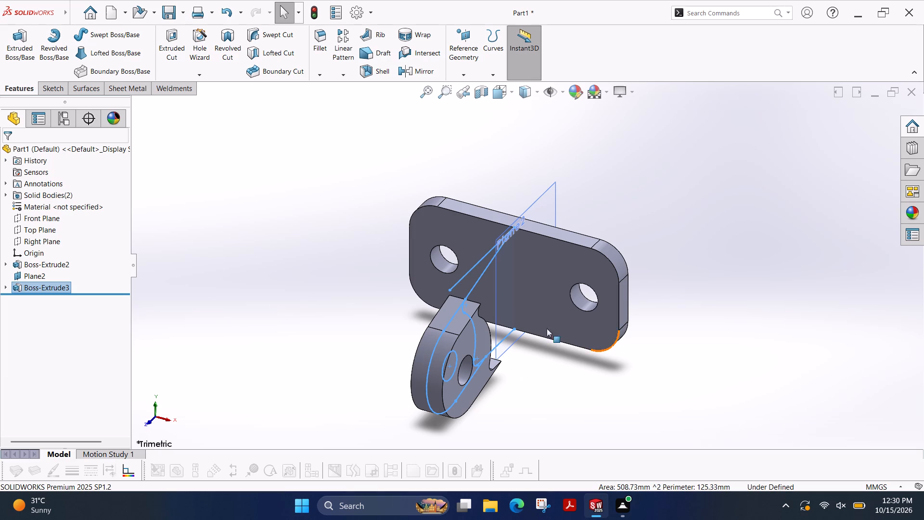
ctrl+shift+middle_drag(631, 336, 579, 341)
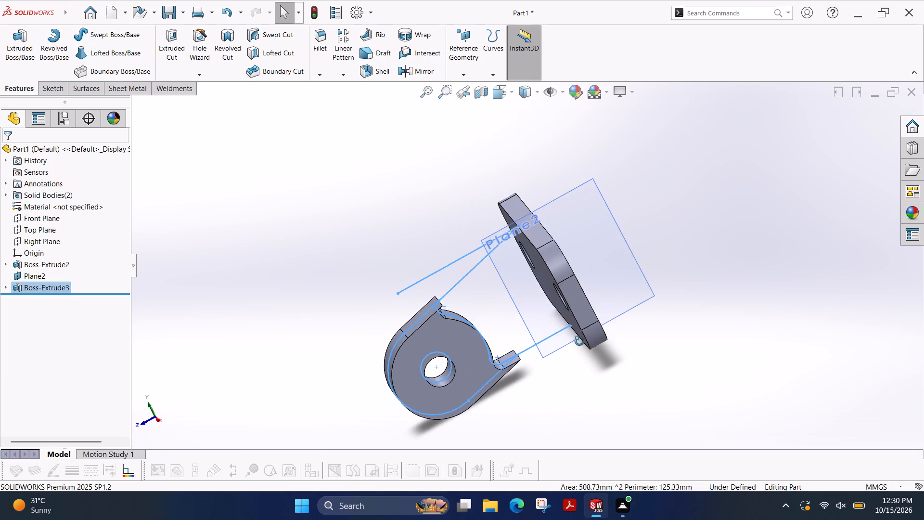
ctrl+shift+middle_drag(579, 341, 585, 342)
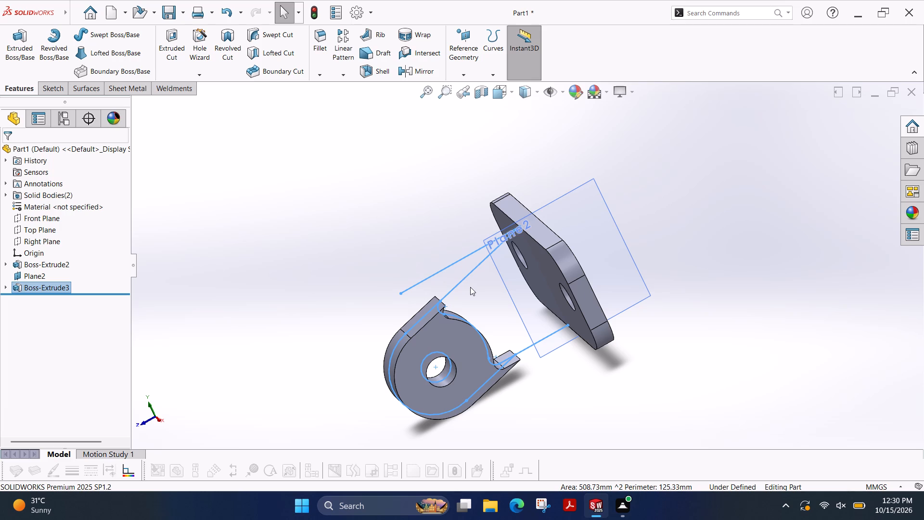
key(Escape)
key(Escape)
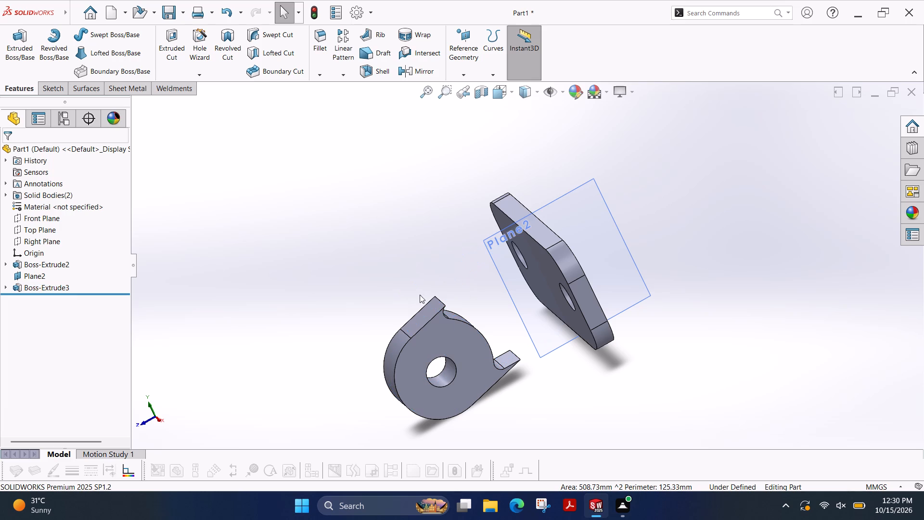
Reopen the ring extrusion's sketch and trim away the upper horizontal line above the 15° slanted line.
click(4, 287)
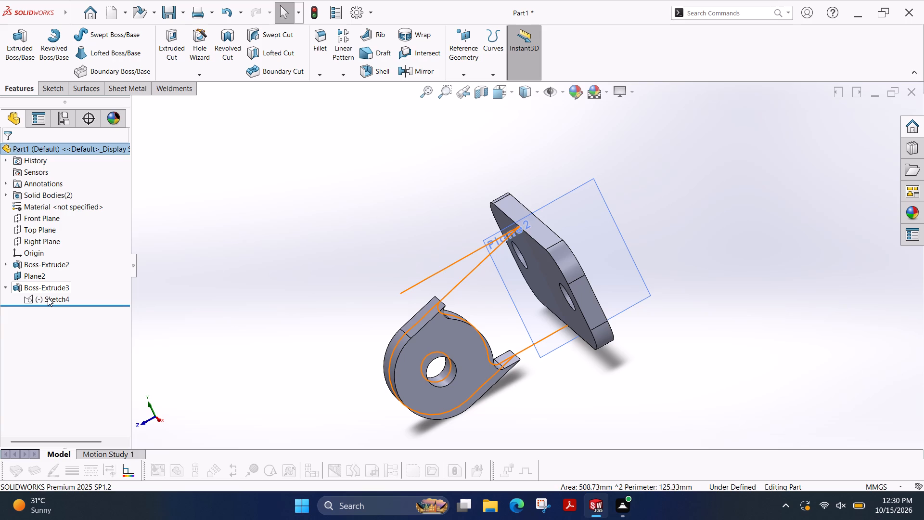
right_click(48, 298)
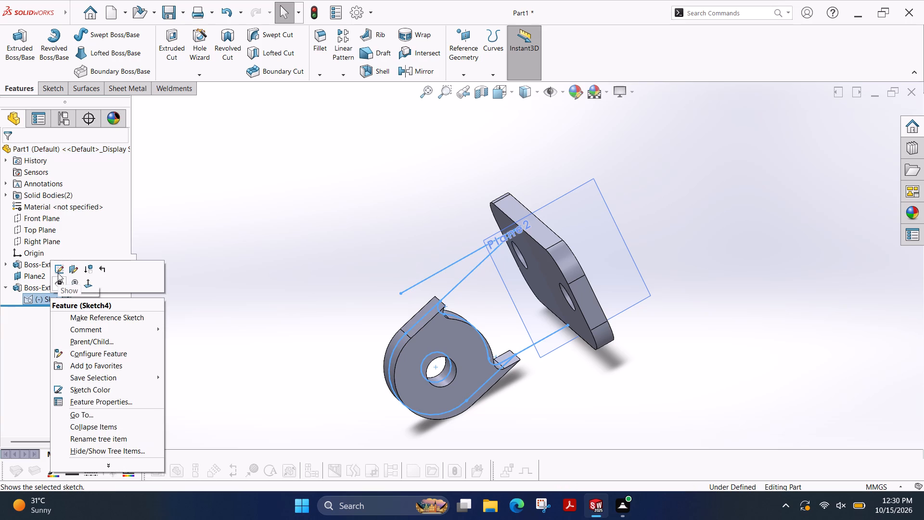
click(58, 273)
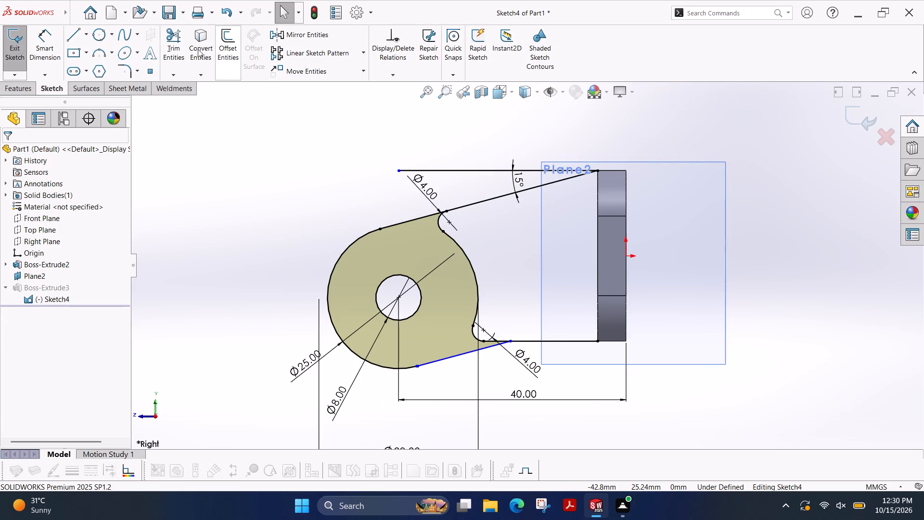
click(170, 45)
drag(488, 152, 449, 182)
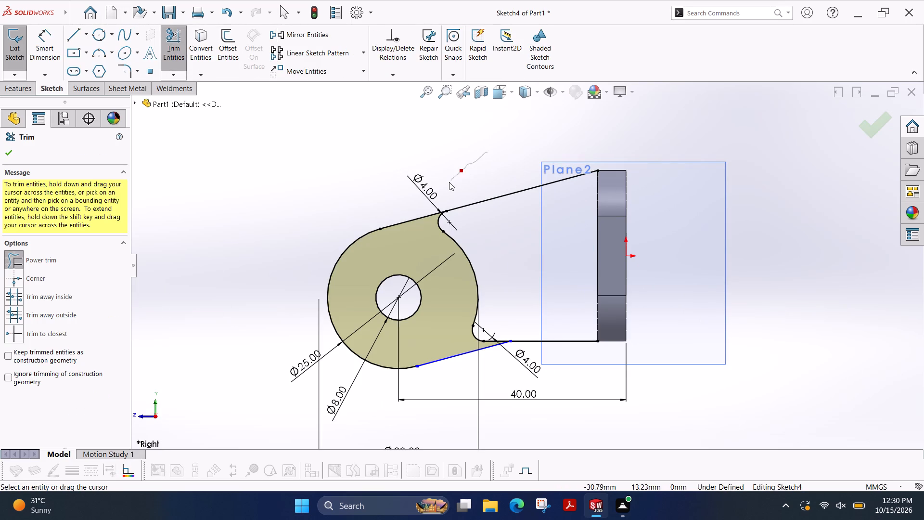
drag(449, 182, 449, 182)
Draw a 30 mm vertical line along the plate's face joining the upper slanted and lower horizontal lines' ends, and exit the sketch.
click(74, 31)
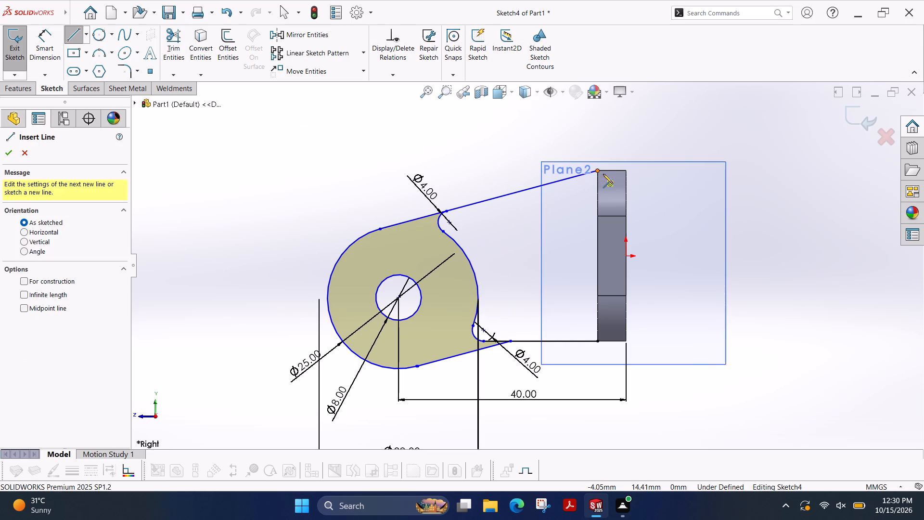
click(597, 172)
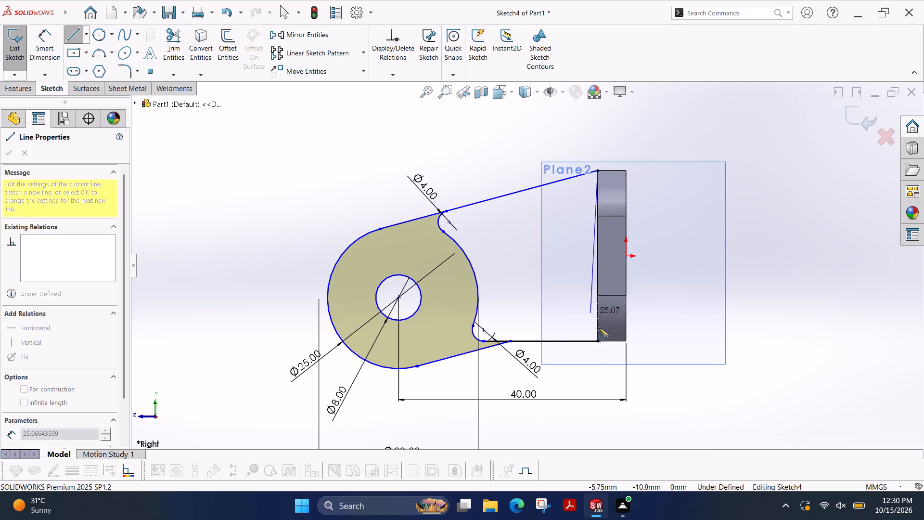
click(598, 341)
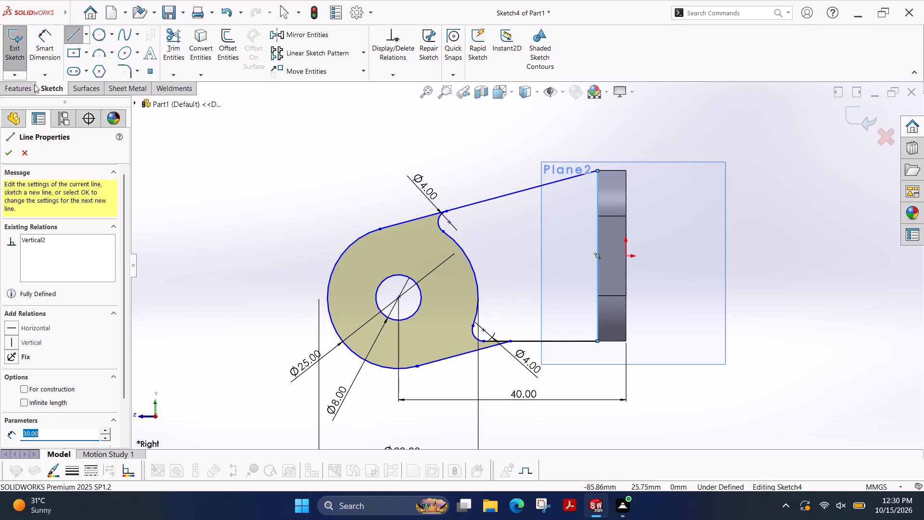
click(12, 151)
click(16, 51)
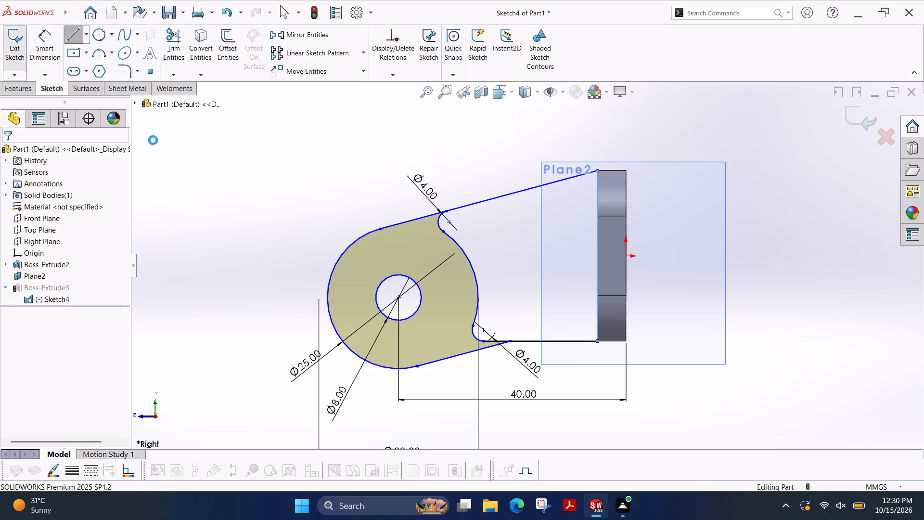
Extrude the same sketch's region between the ring and the plate 18 mm using Mid Plane, merging the result.
scroll(475, 202, down, 1)
scroll(475, 202, up, 1)
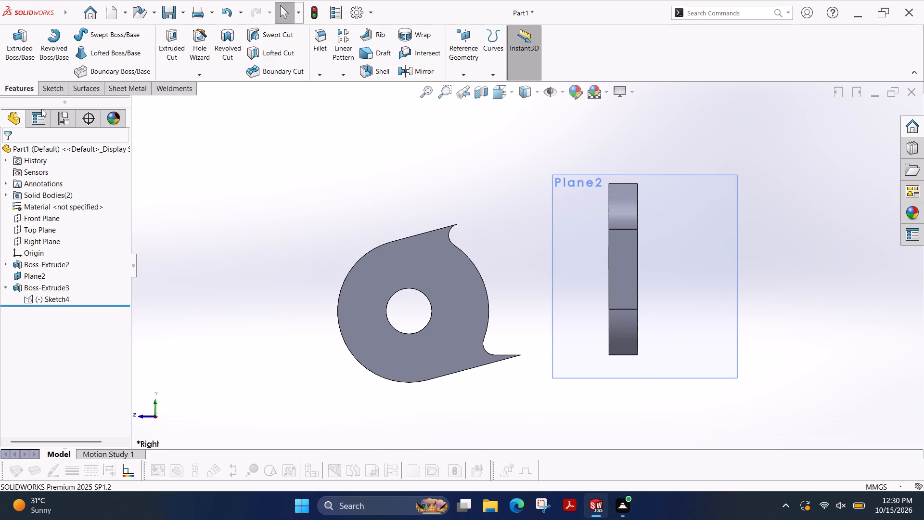
click(20, 58)
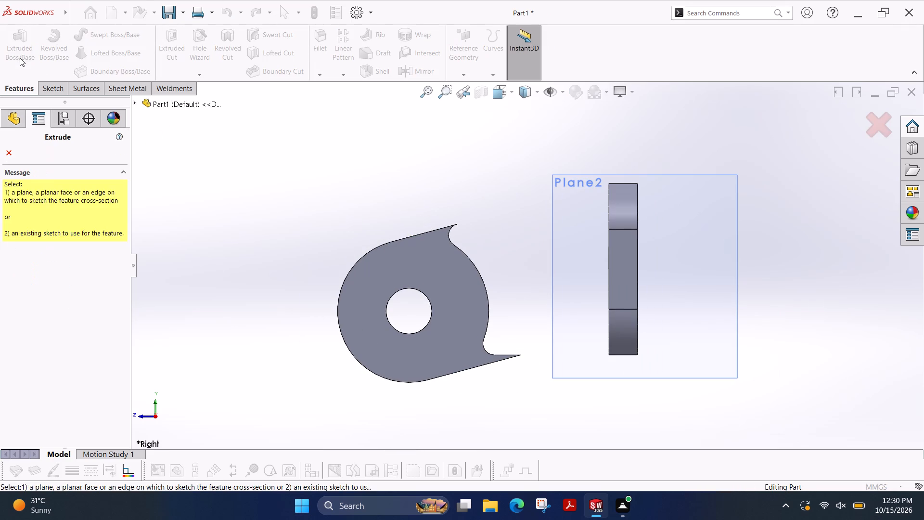
click(133, 104)
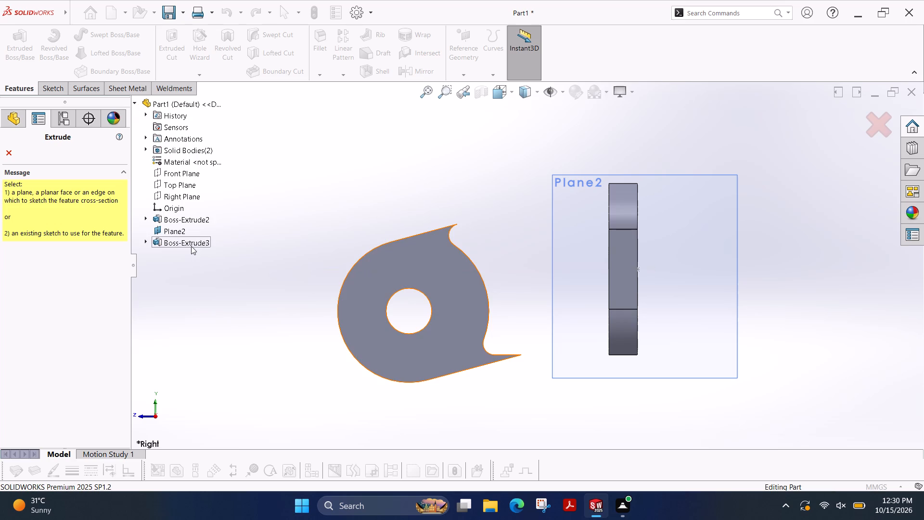
click(144, 240)
click(145, 242)
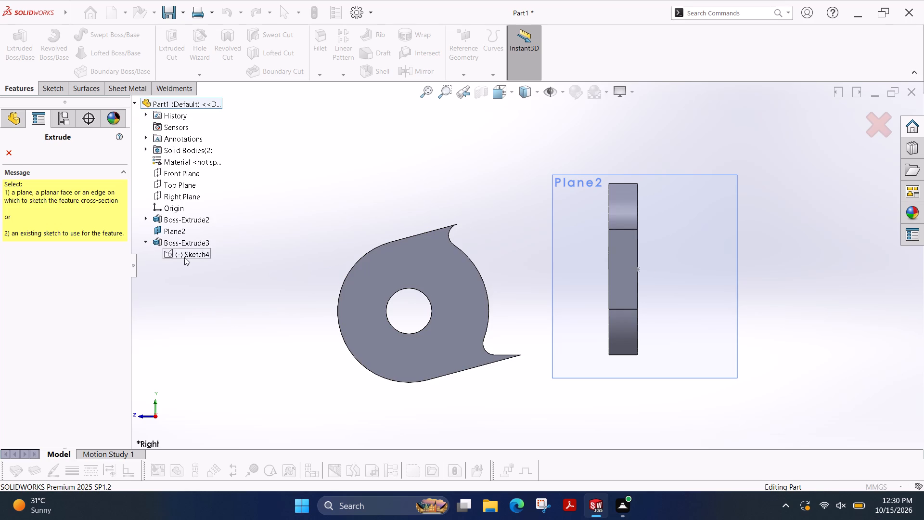
click(186, 258)
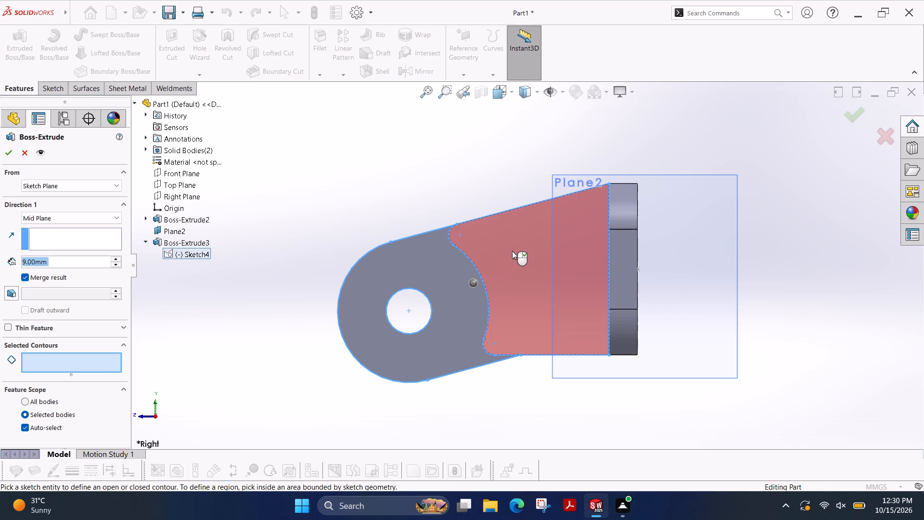
click(512, 251)
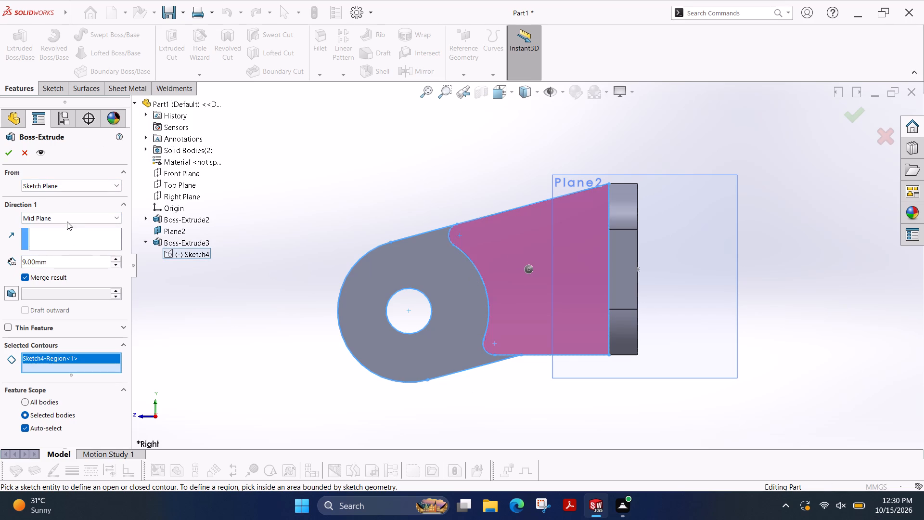
double_click(49, 265)
text(18)
key(Return)
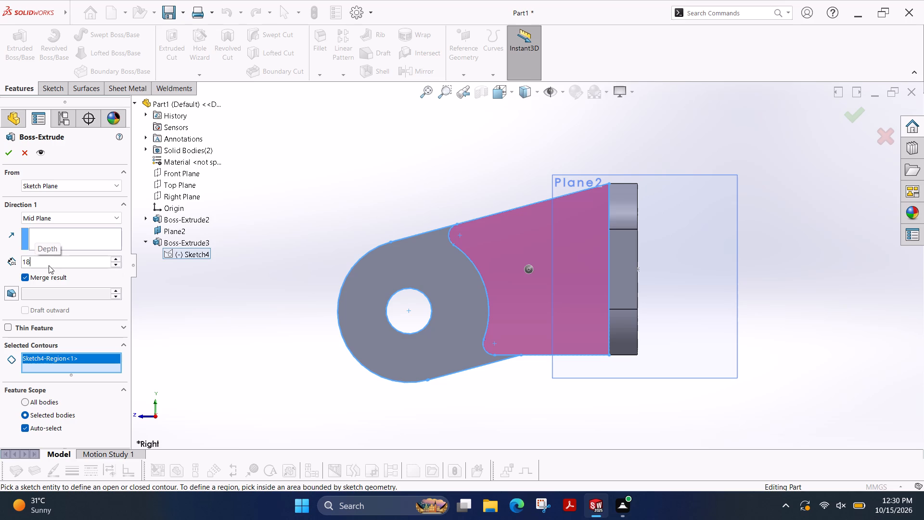
ctrl+shift+middle_drag(338, 198, 374, 268)
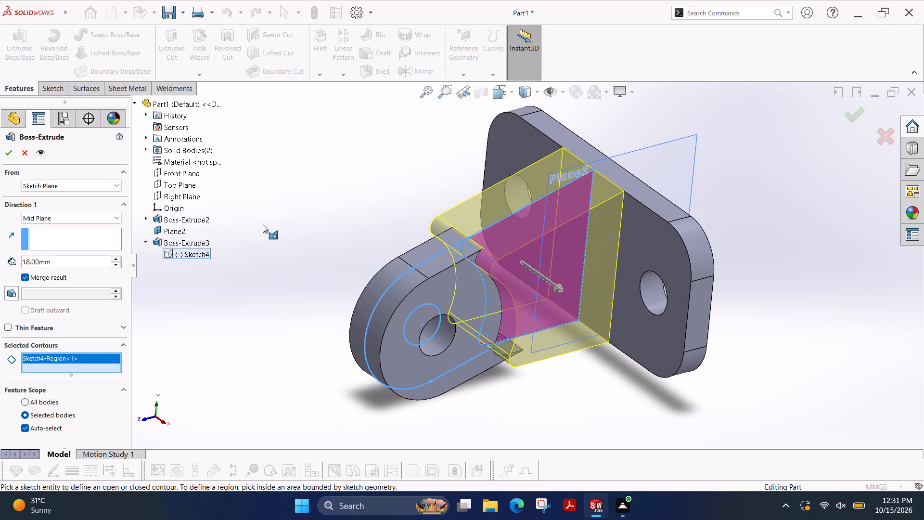
click(7, 151)
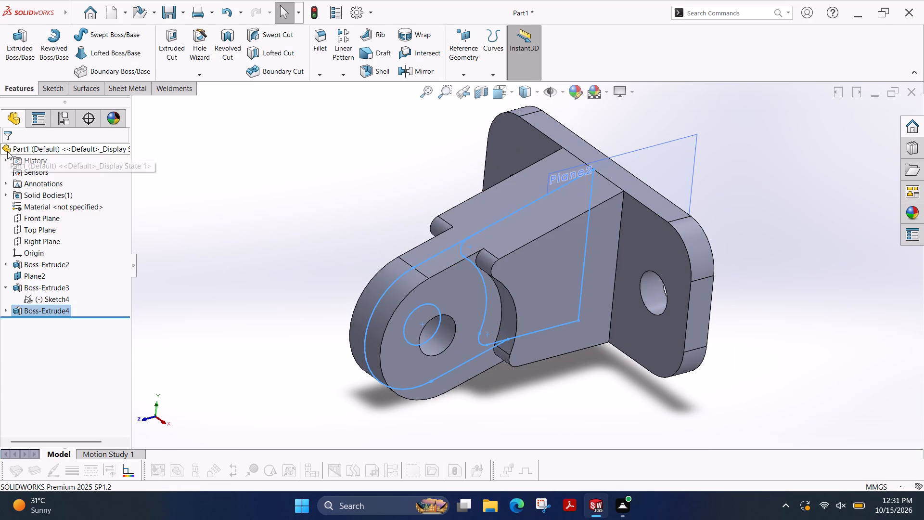
key(Escape)
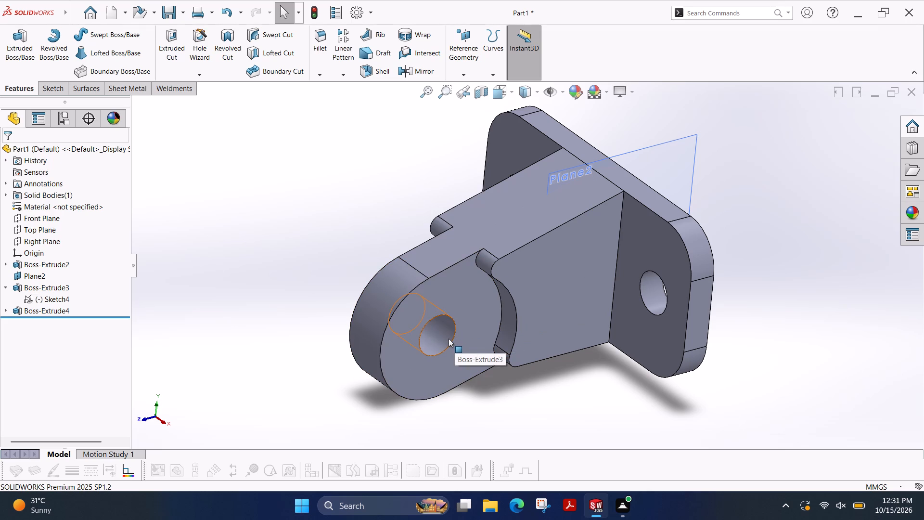
Hide the reference plane Plane2.
right_click(686, 160)
click(729, 145)
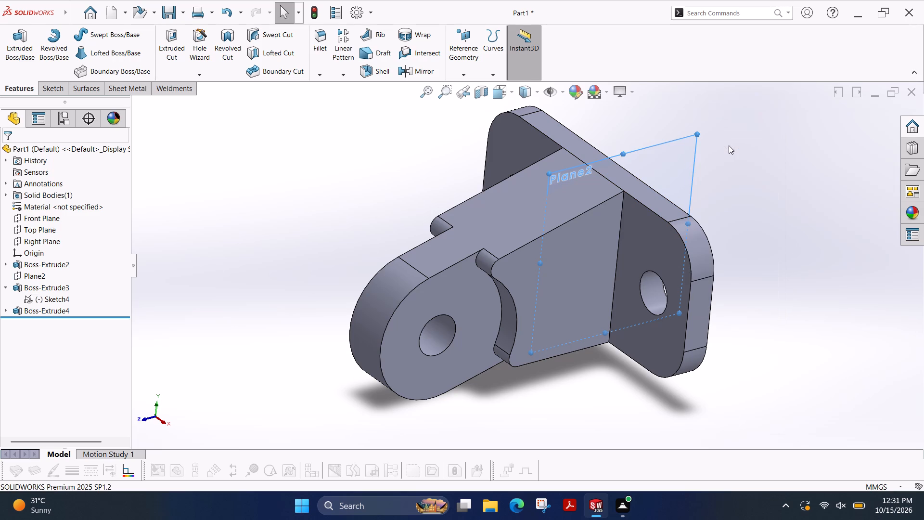
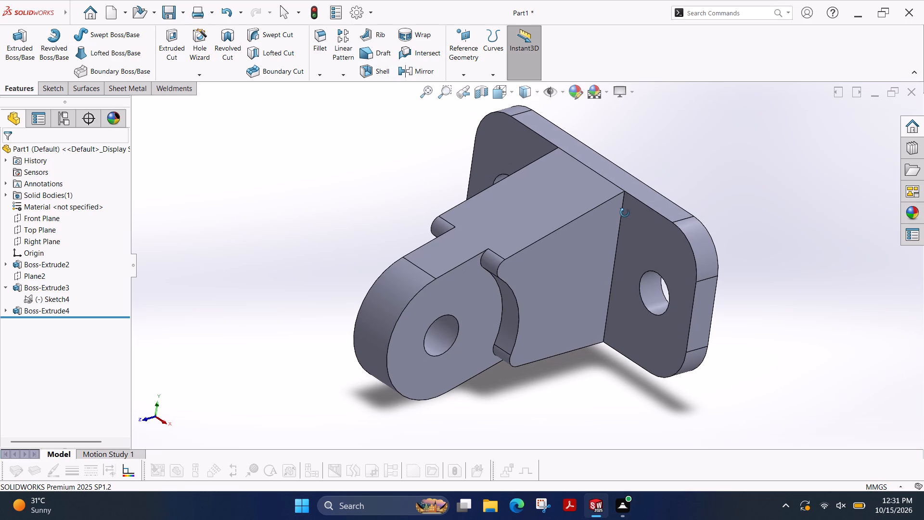
Examine the finished bracket from several angles, checking the plate, connecting block and ring end.
ctrl+shift+middle_drag(625, 212, 629, 207)
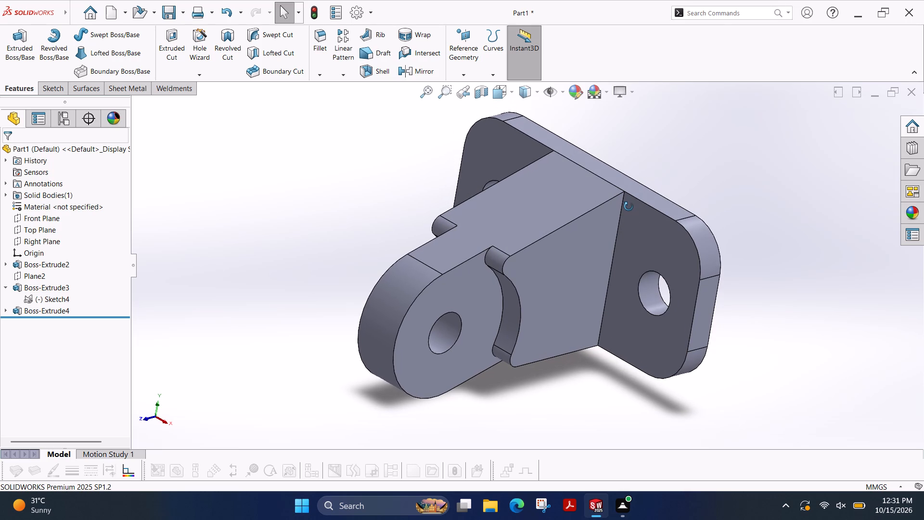
ctrl+shift+middle_drag(629, 207, 634, 206)
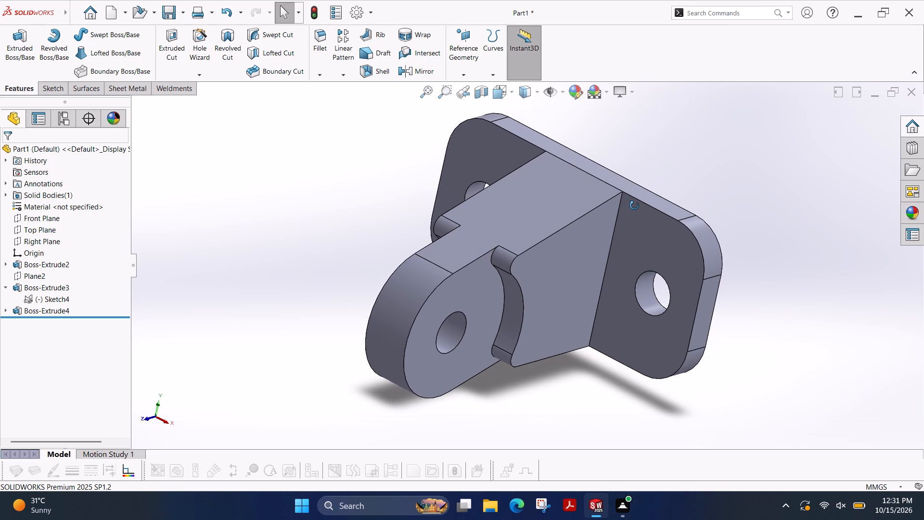
ctrl+shift+middle_drag(634, 206, 634, 204)
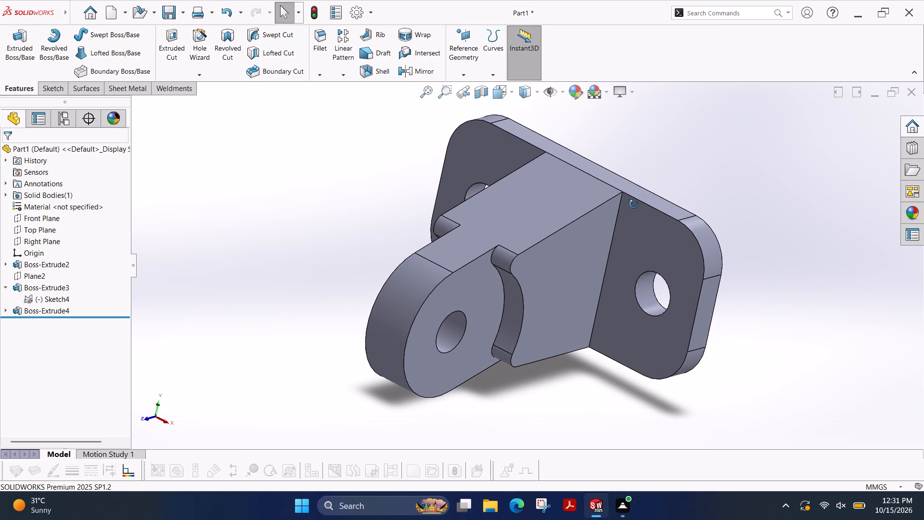
ctrl+shift+middle_drag(634, 204, 634, 194)
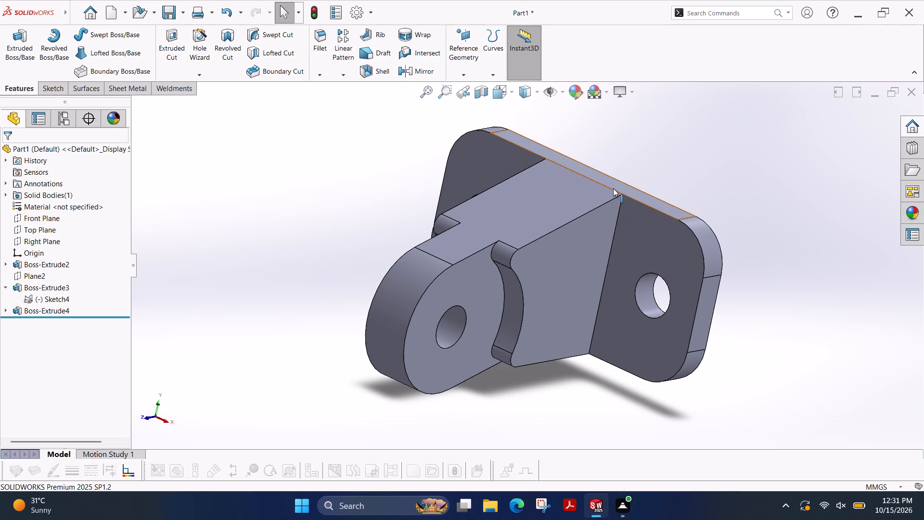
ctrl+shift+middle_drag(704, 363, 693, 349)
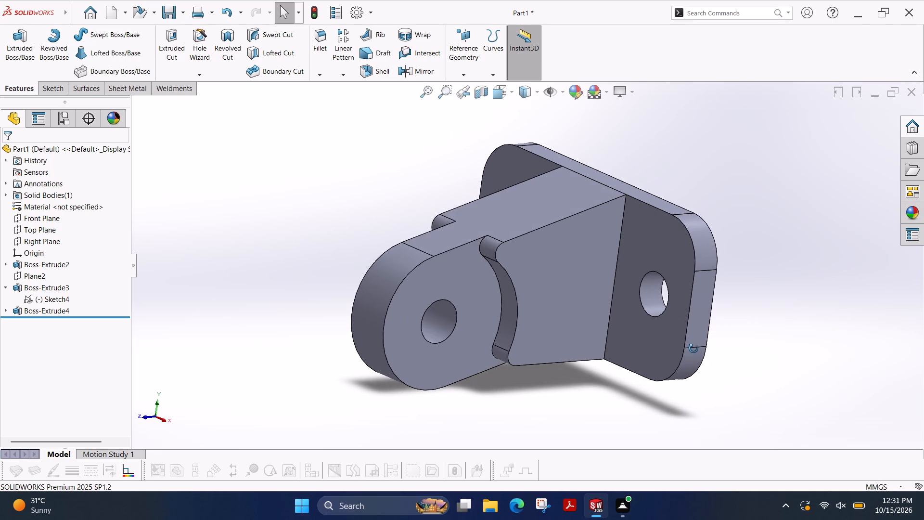
ctrl+shift+middle_drag(693, 349, 692, 387)
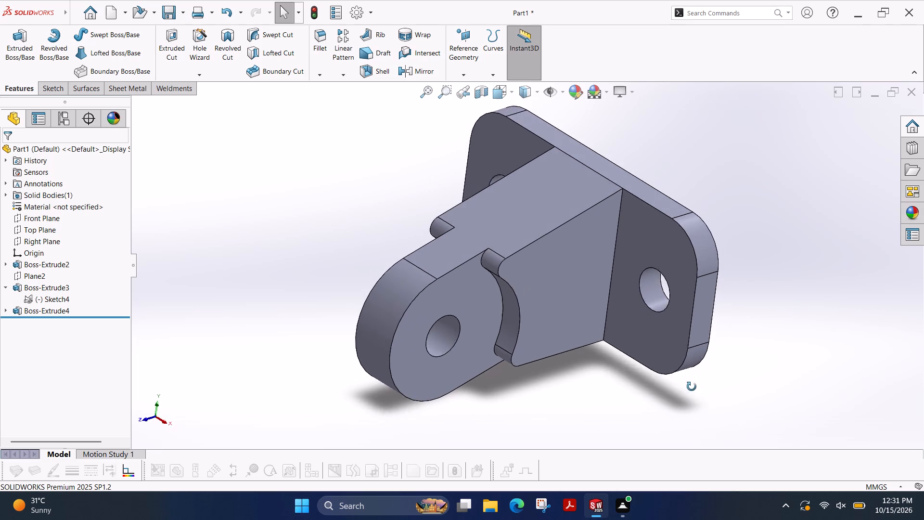
ctrl+shift+middle_drag(692, 387, 696, 399)
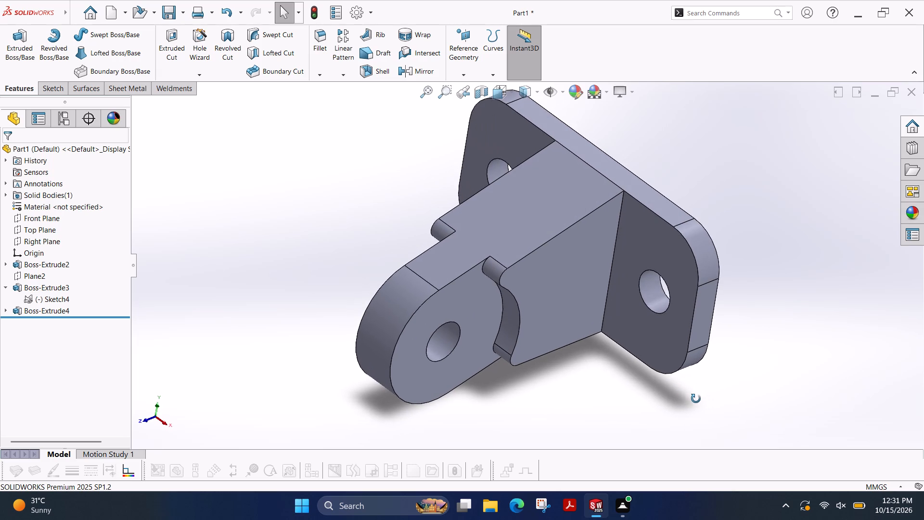
ctrl+shift+middle_drag(696, 399, 694, 399)
ctrl+shift+middle_click(694, 399)
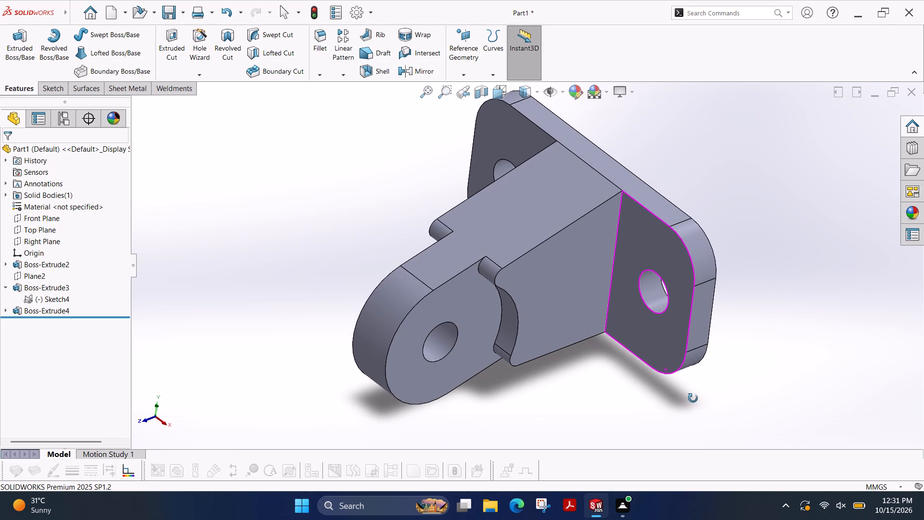
scroll(366, 181, up, 2)
scroll(394, 246, up, 2)
scroll(394, 246, down, 1)
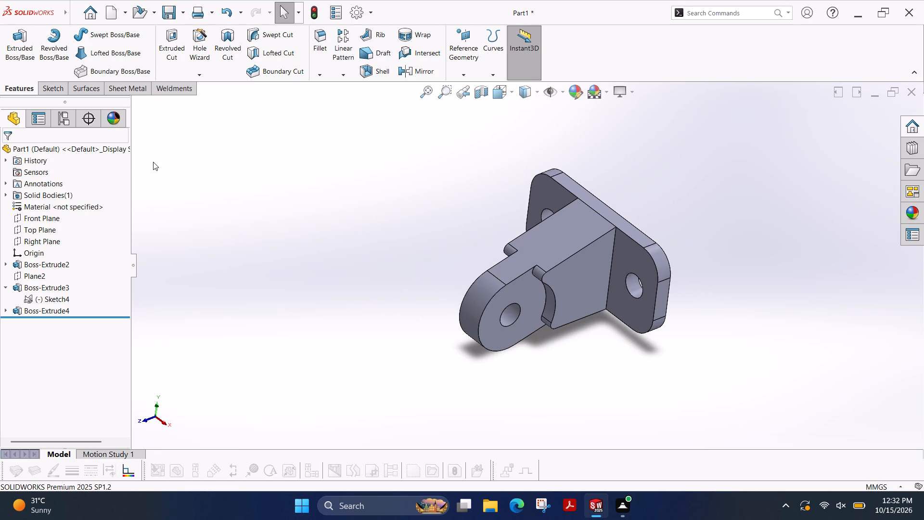
Save the part as fujiPart25 in the solidworks folder.
key(ctrl+s)
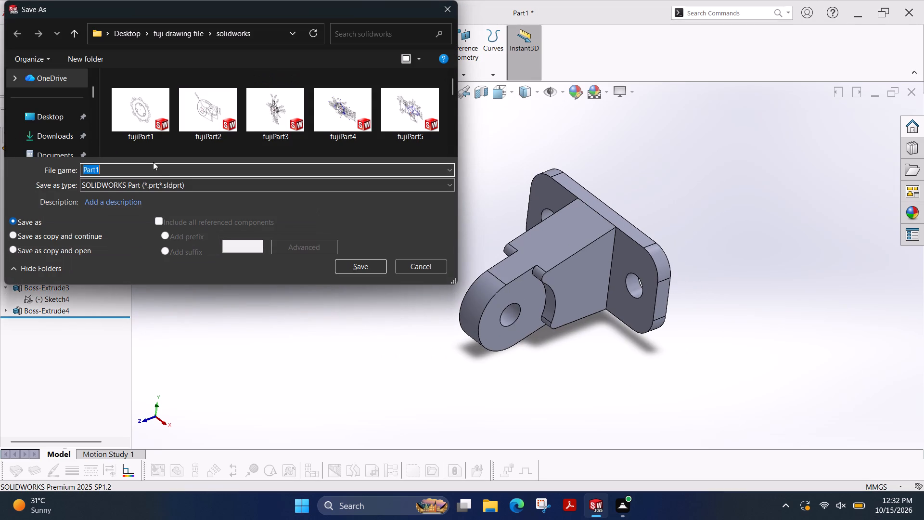
scroll(202, 129, down, 17)
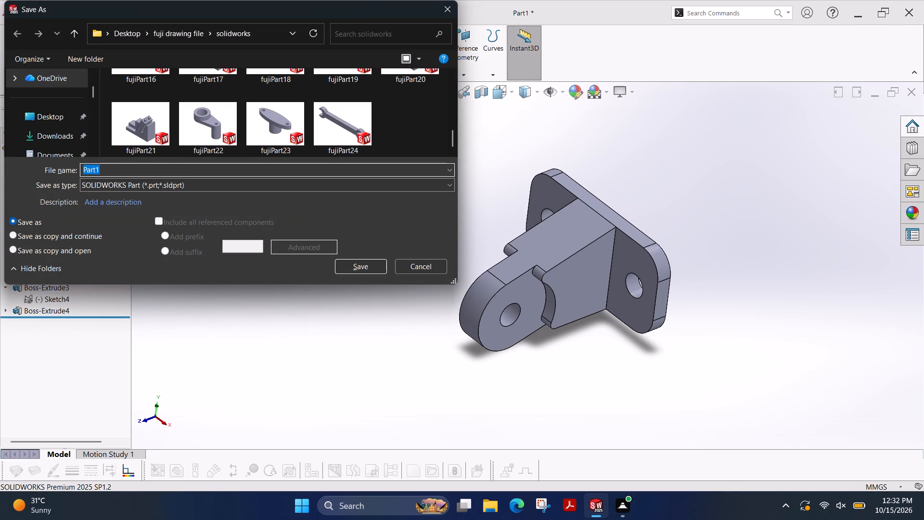
key(Right)
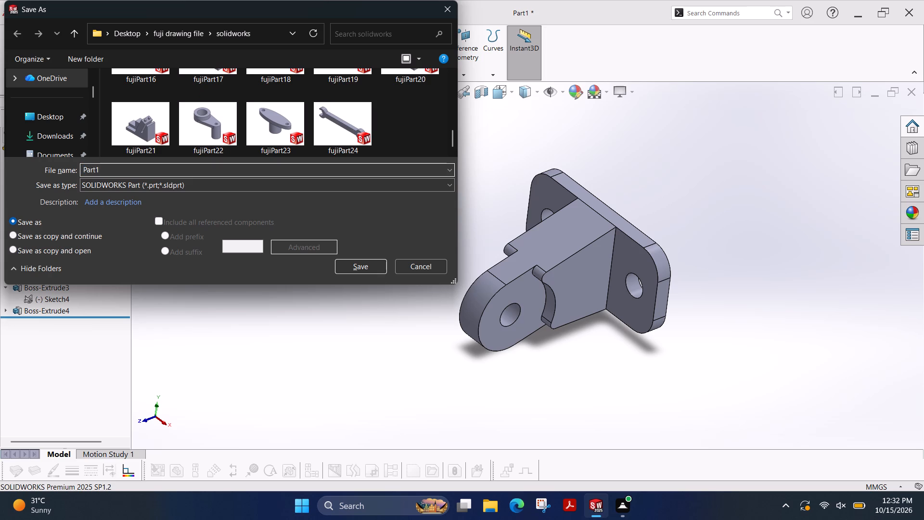
key(BackSpace)
text(25)
key(Left)
key(Left)
key(Left)
key(Left)
key(Left)
key(Left)
key(Left)
key(Left)
key(Left)
key(Left)
key(Left)
key(Left)
key(Left)
key(f)
text(uji)
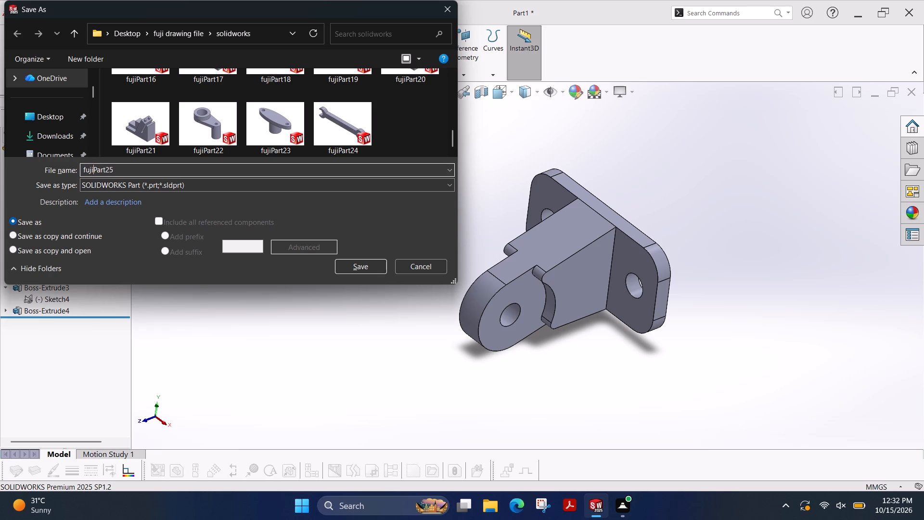
click(349, 264)
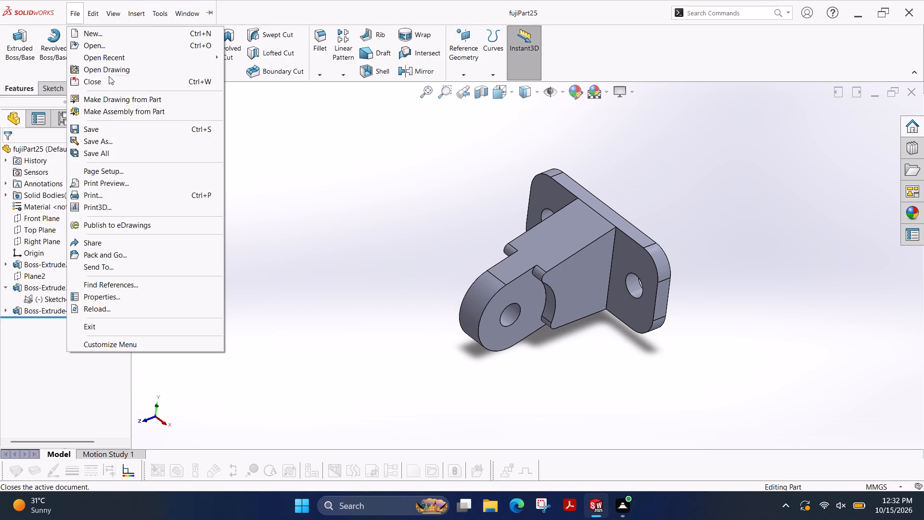
Make a drawing from the part using the standard A3 (ISO) sheet size.
click(126, 100)
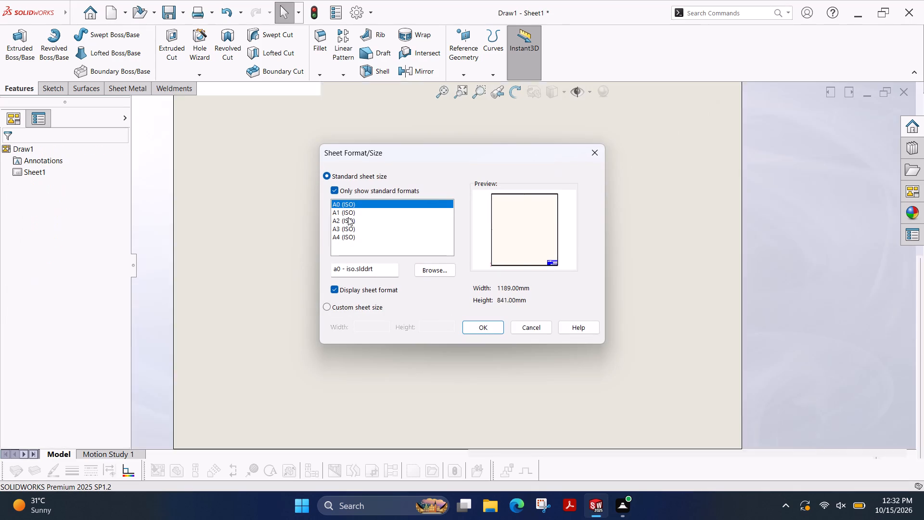
click(338, 226)
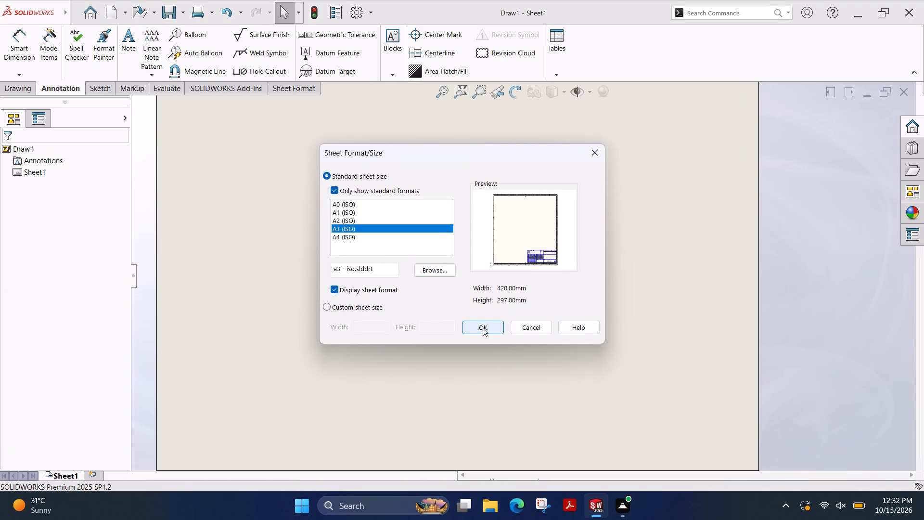
click(371, 237)
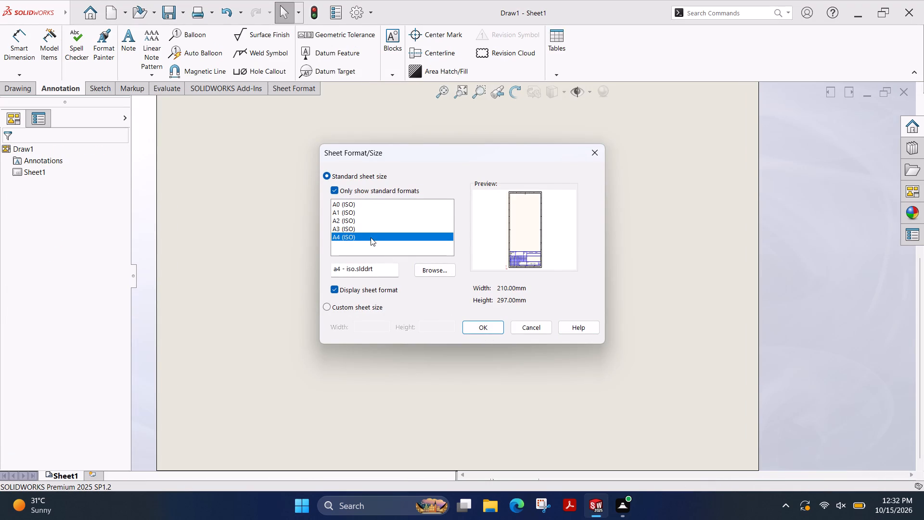
click(364, 228)
click(486, 326)
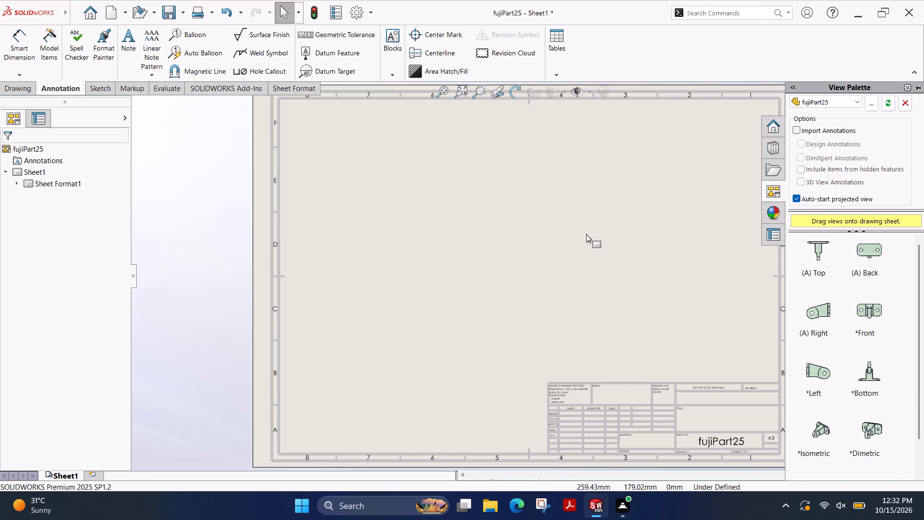
Place the part's Top view in the sheet's upper-left area and a projected front view directly below it.
scroll(653, 260, up, 1)
scroll(619, 248, down, 1)
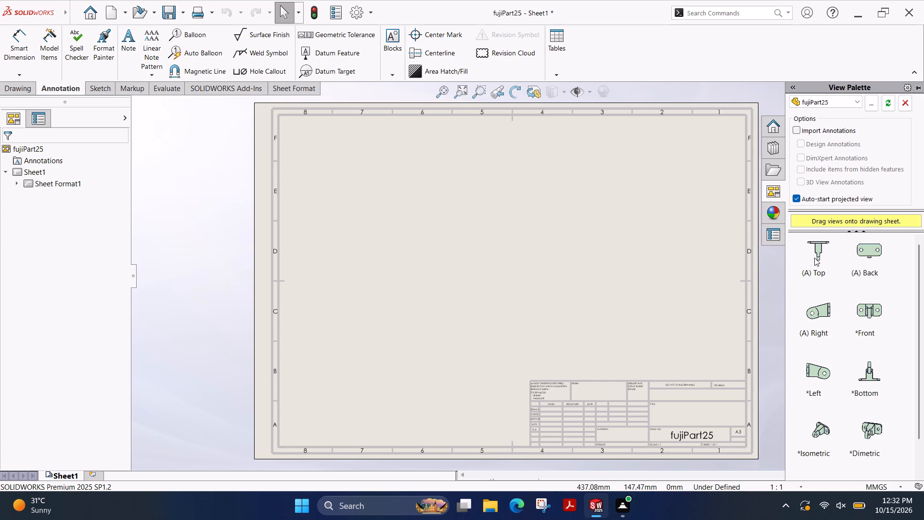
drag(819, 247, 363, 186)
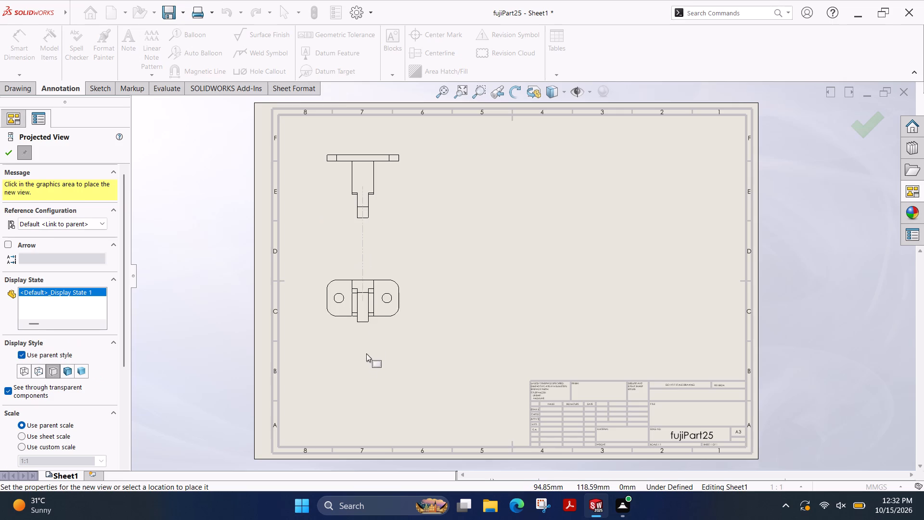
click(370, 311)
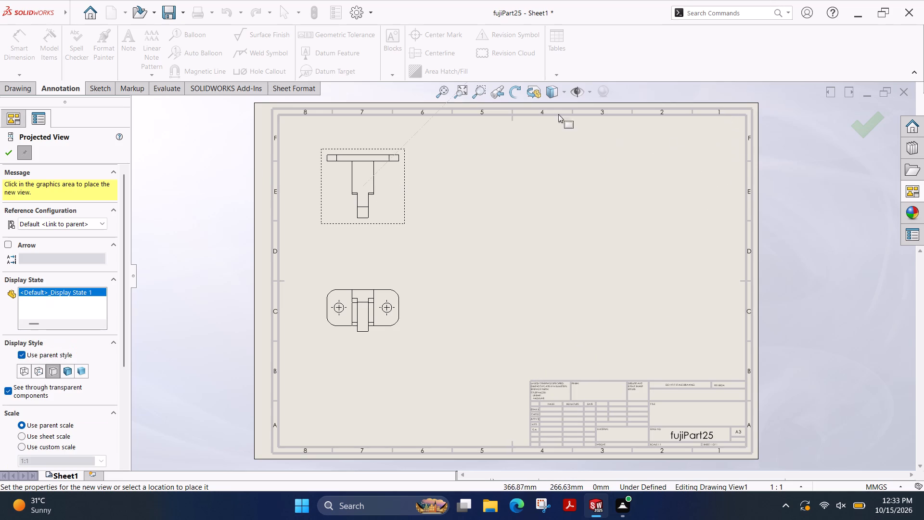
scroll(526, 160, down, 1)
scroll(526, 160, up, 3)
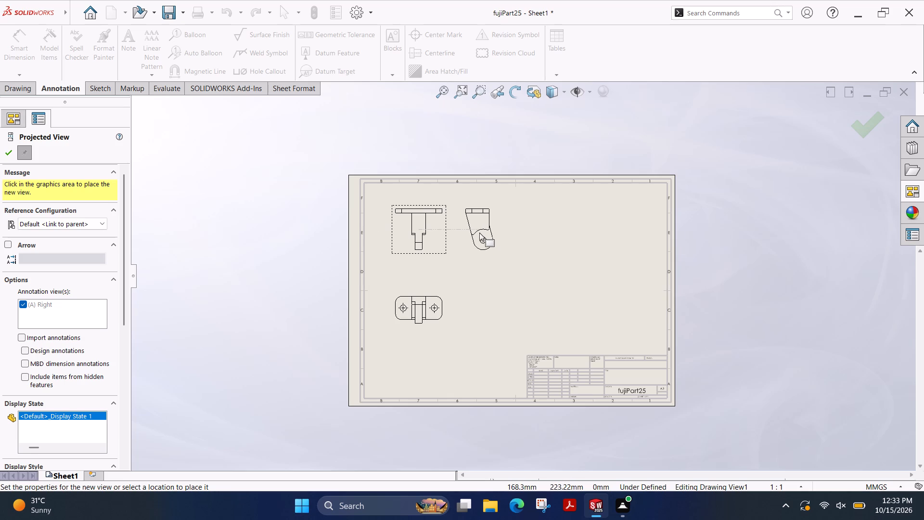
key(Escape)
Place the Right view in line with the front view, and add a projected isometric view up and to the left of it.
scroll(650, 252, down, 2)
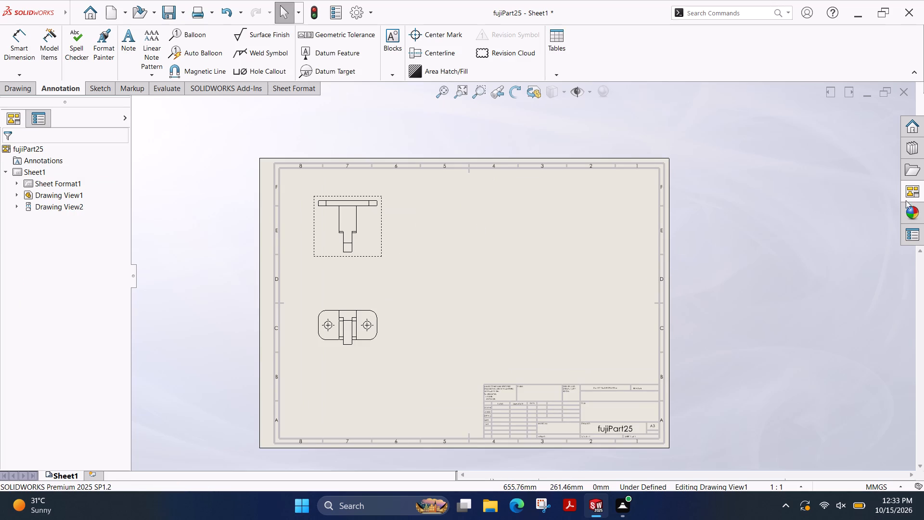
click(913, 187)
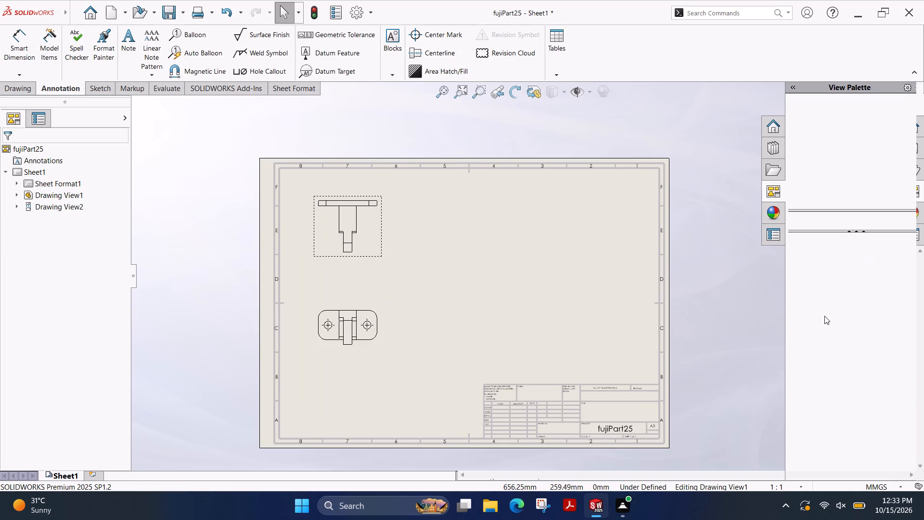
drag(823, 312, 556, 315)
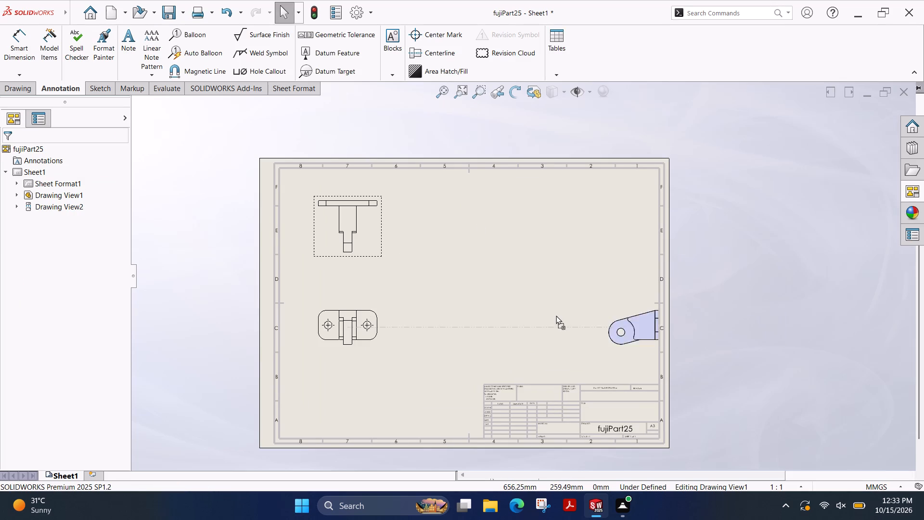
drag(556, 315, 566, 311)
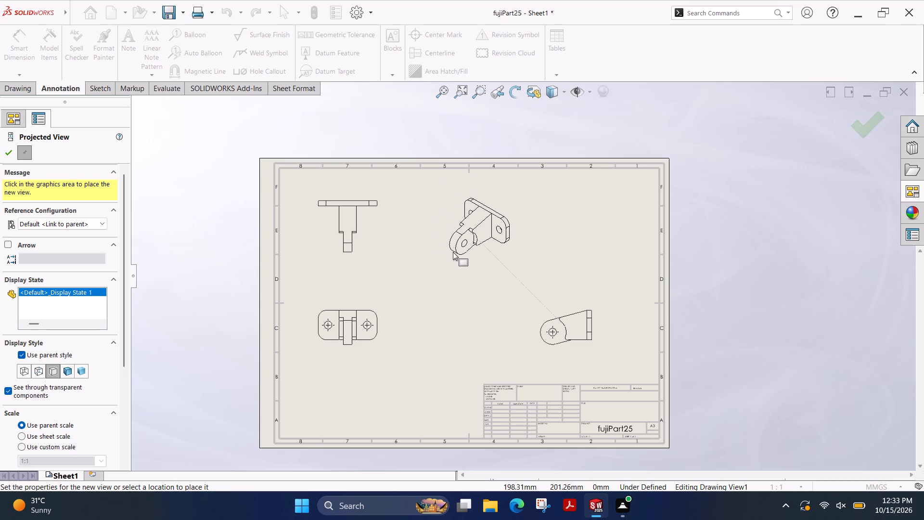
click(453, 252)
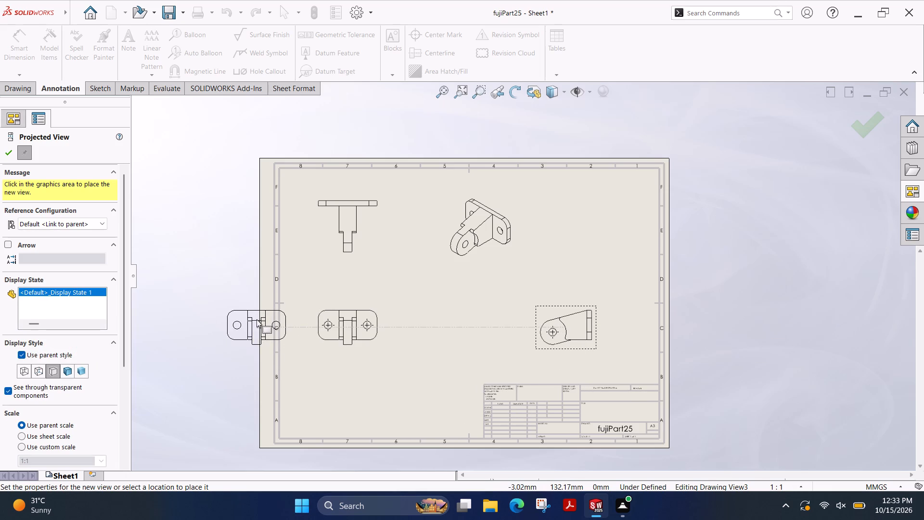
key(Escape)
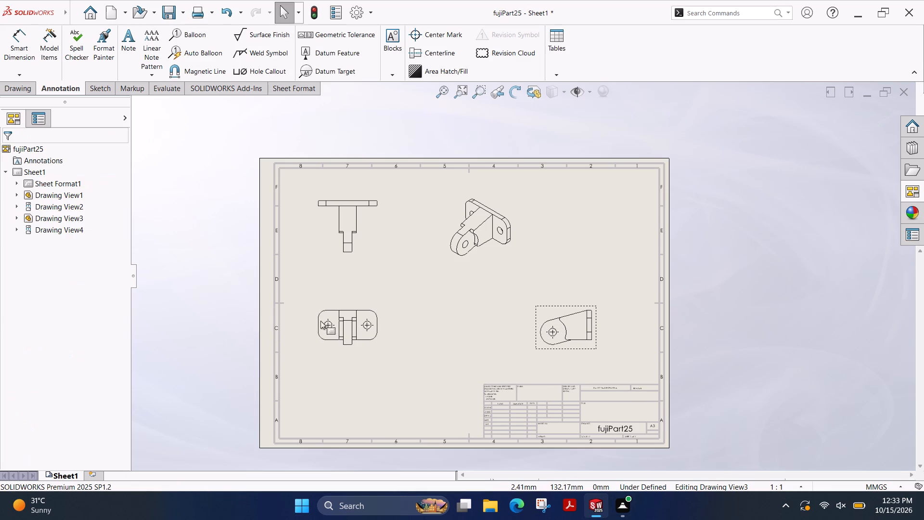
Move the isometric view horizontally so it sits directly above the right view.
drag(511, 195, 530, 193)
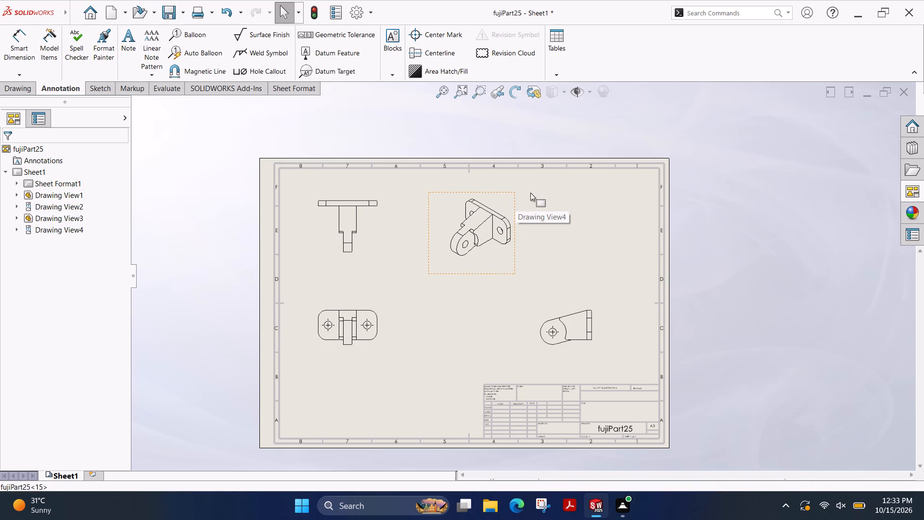
drag(530, 193, 542, 193)
click(542, 193)
key(Escape)
drag(513, 195, 515, 195)
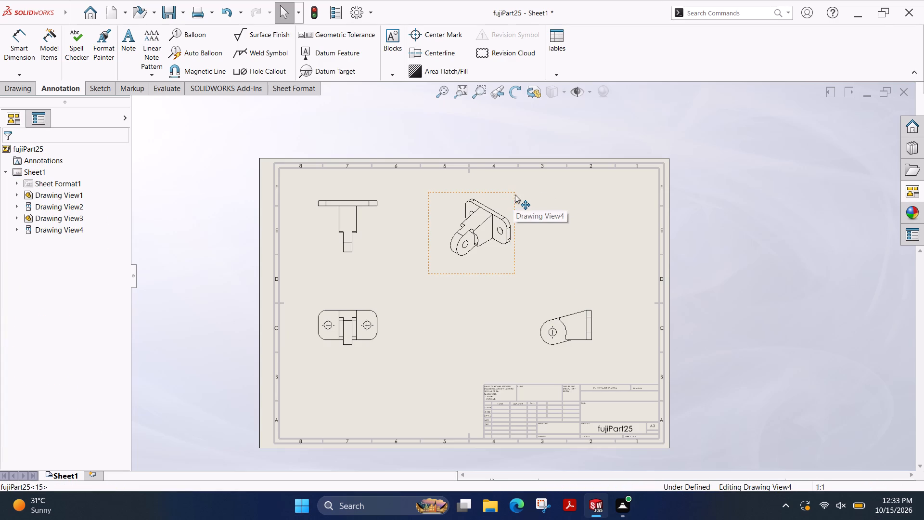
drag(515, 195, 598, 194)
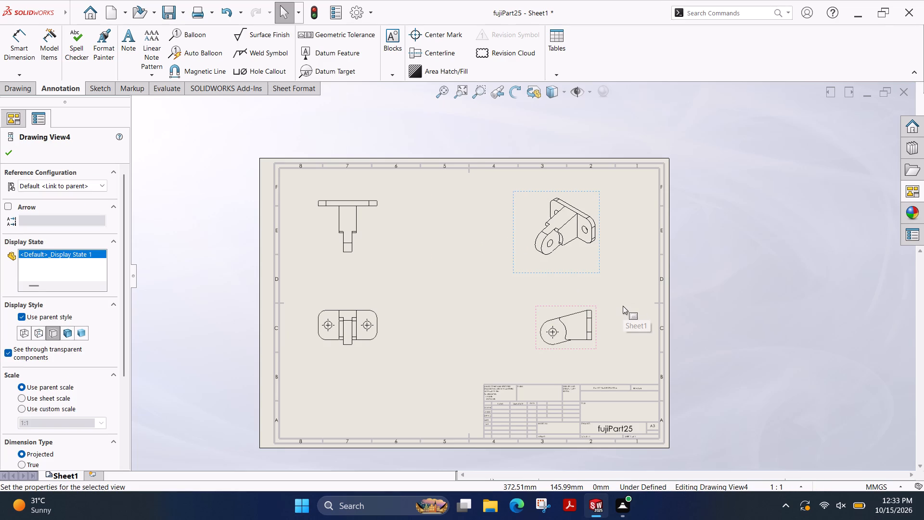
scroll(622, 305, down, 3)
scroll(296, 337, down, 1)
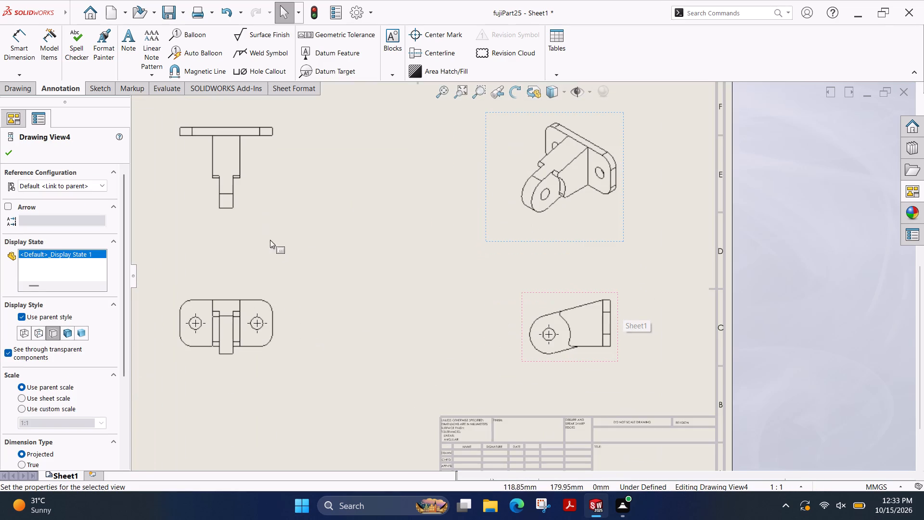
key(Escape)
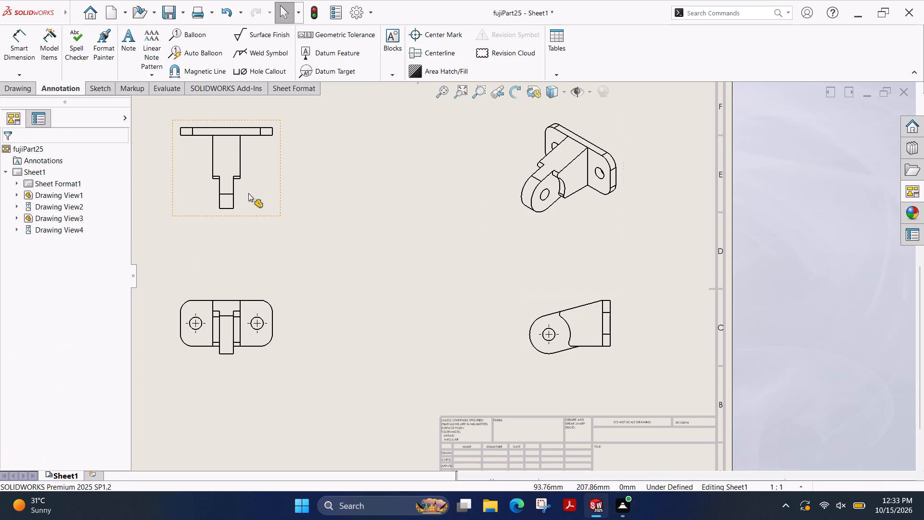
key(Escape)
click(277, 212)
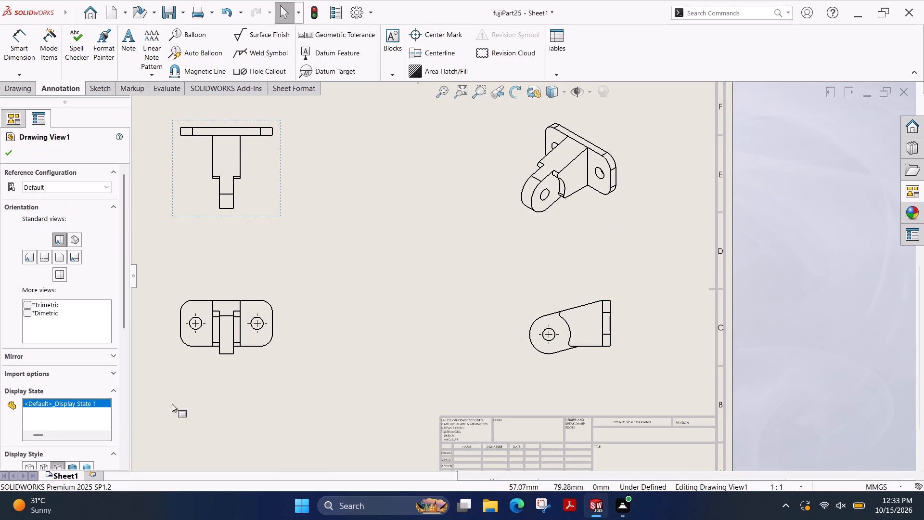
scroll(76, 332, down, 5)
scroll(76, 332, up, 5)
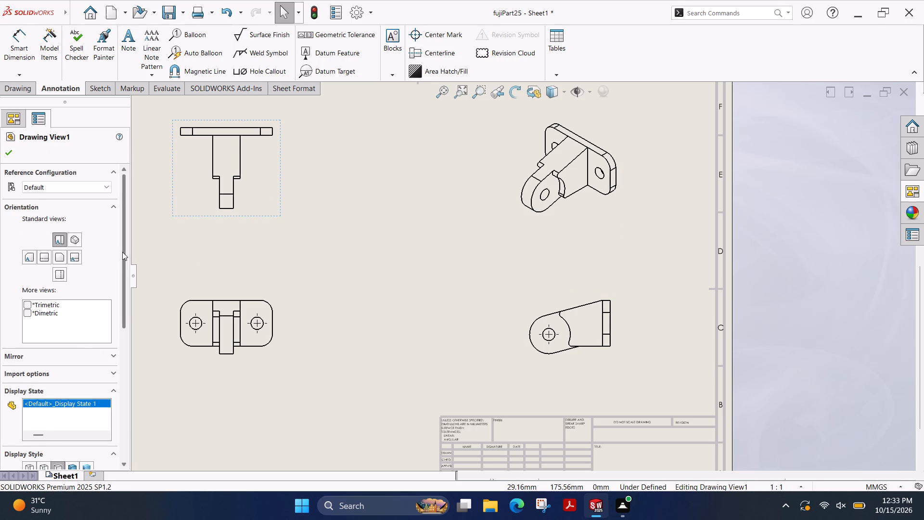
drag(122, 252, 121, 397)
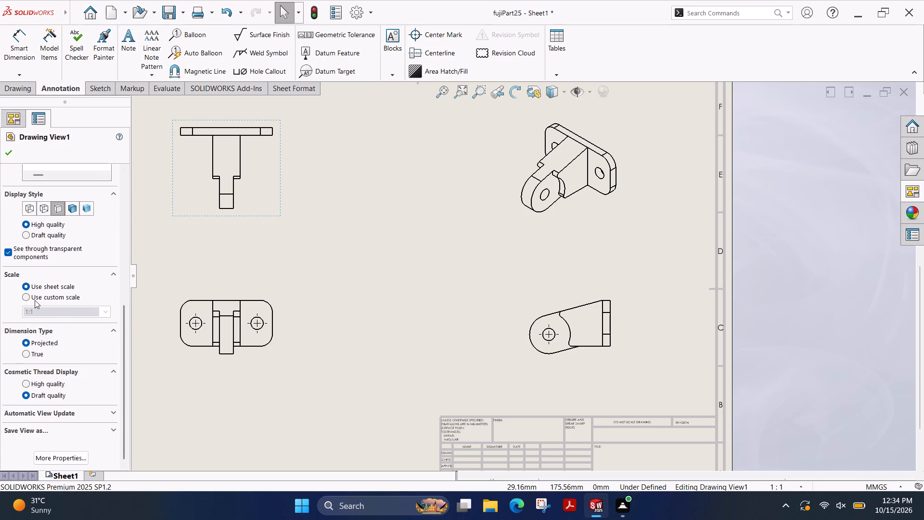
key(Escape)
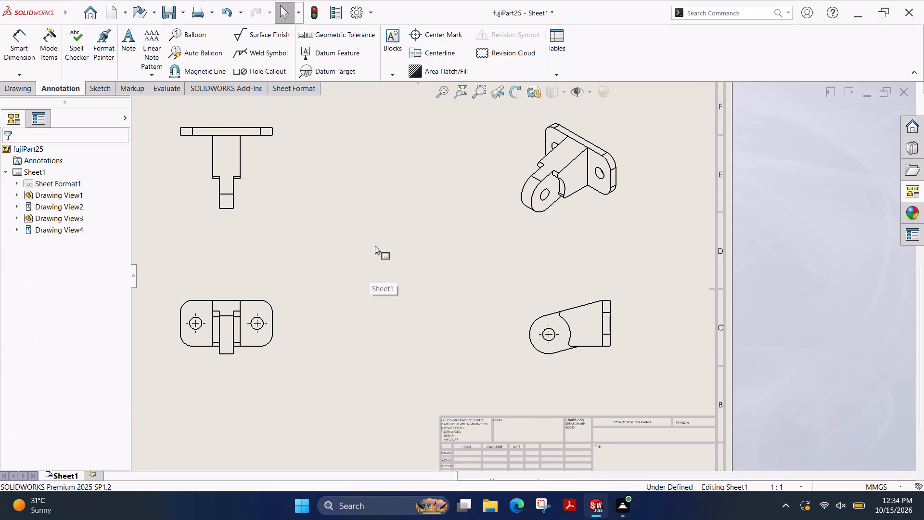
Dimension the base plate's thickness in the top view, placing the dimension just beside the plate's left end.
scroll(375, 246, up, 1)
scroll(323, 212, down, 1)
scroll(323, 208, up, 2)
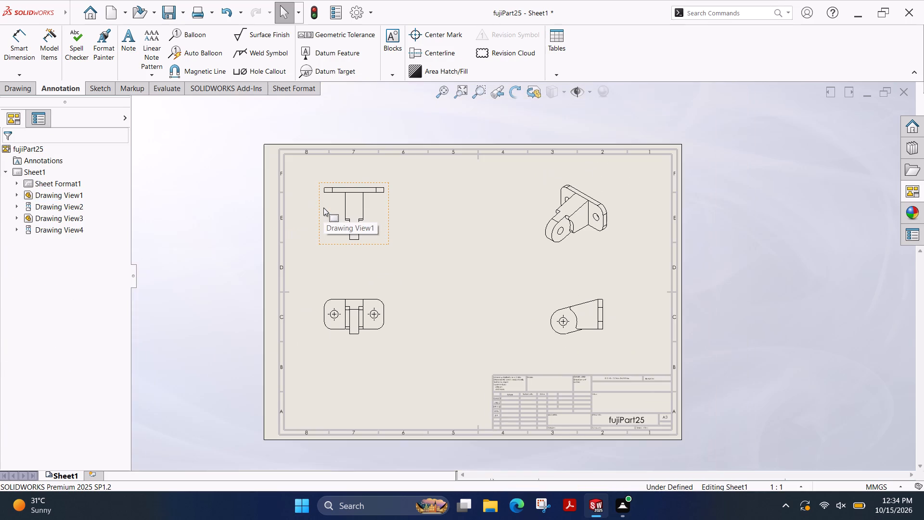
scroll(330, 213, down, 4)
scroll(477, 204, down, 2)
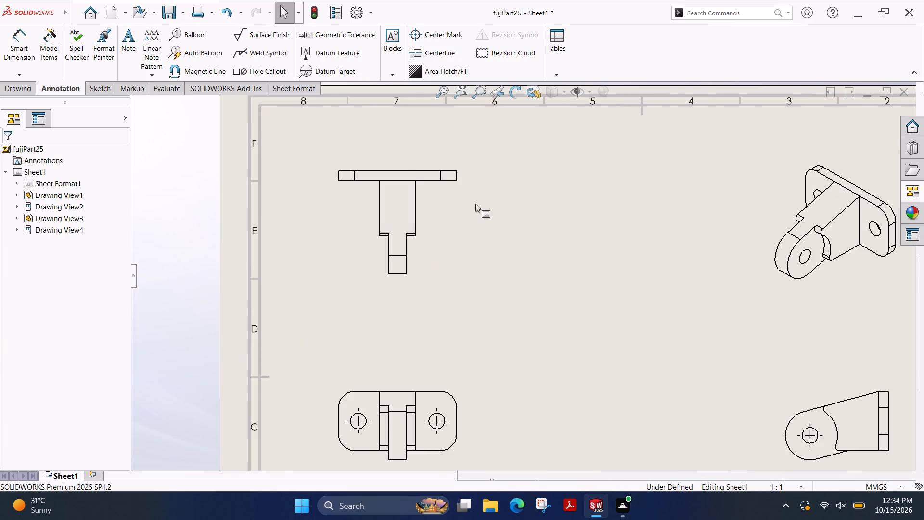
scroll(457, 204, down, 2)
click(12, 52)
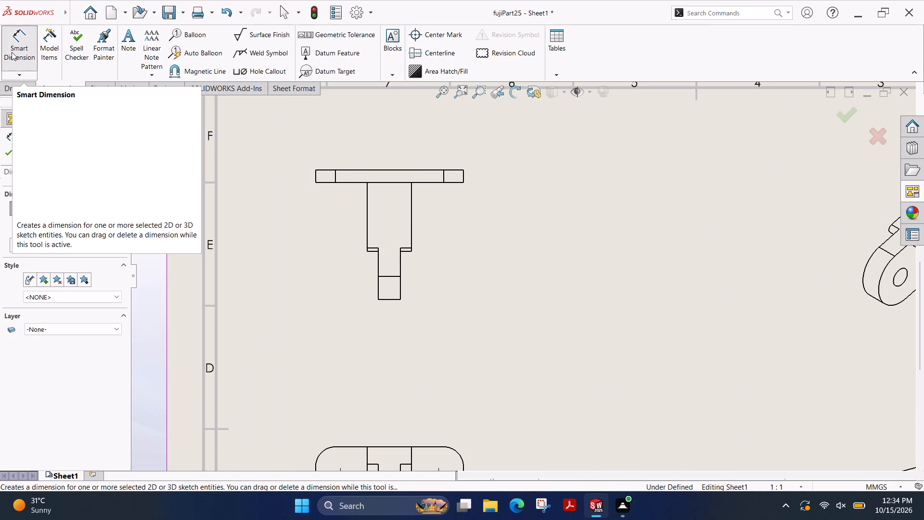
click(323, 170)
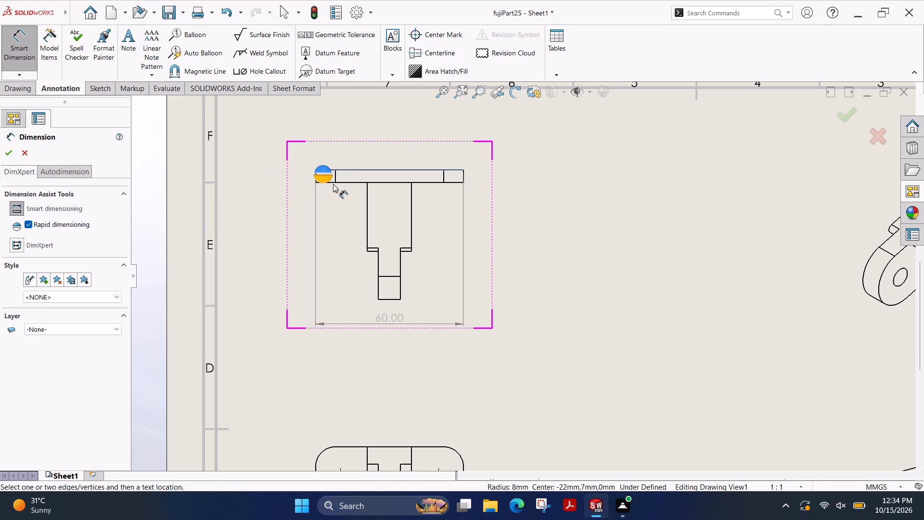
click(345, 182)
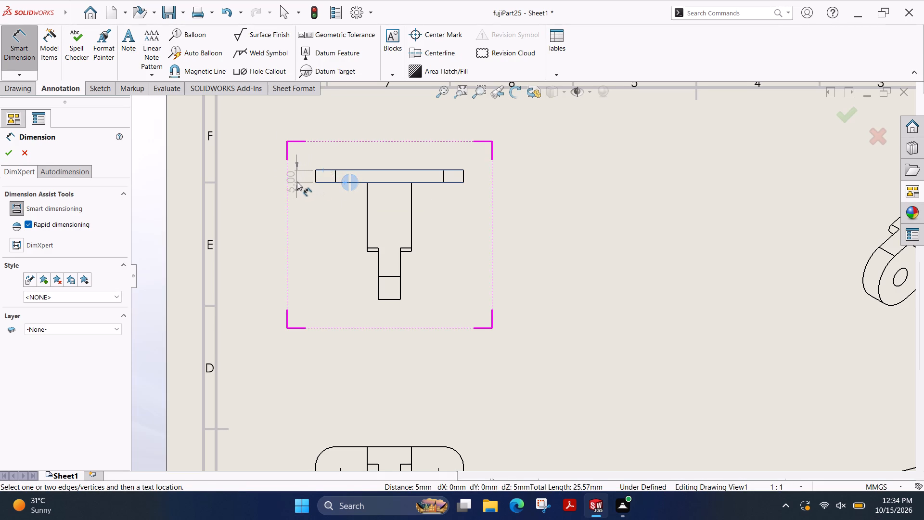
click(295, 182)
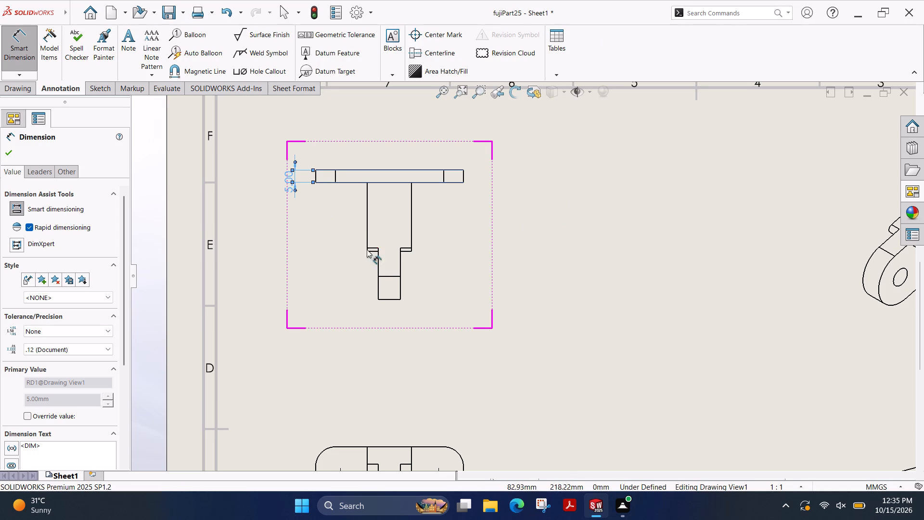
Dimension the widths of the arm's wide section and its narrow end in the top view, placing the narrow width above the wide one, below the view.
click(368, 237)
click(411, 233)
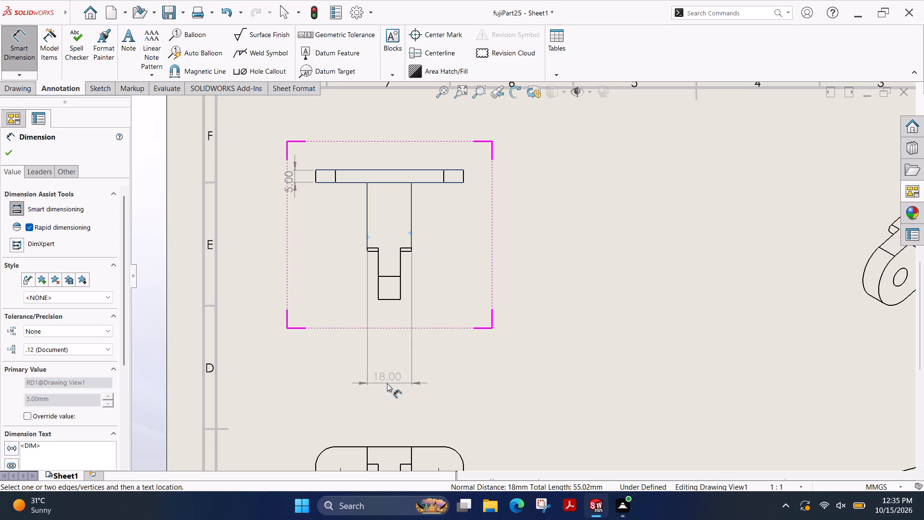
click(387, 383)
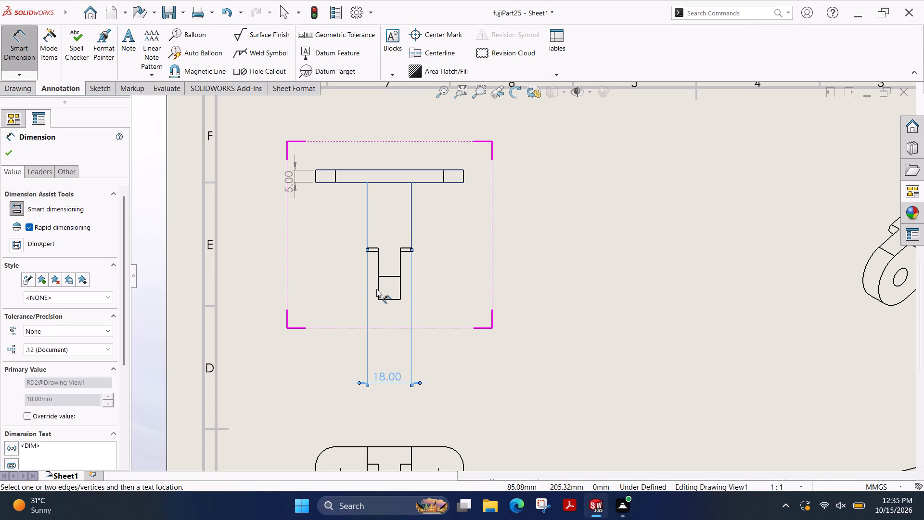
click(378, 289)
click(400, 289)
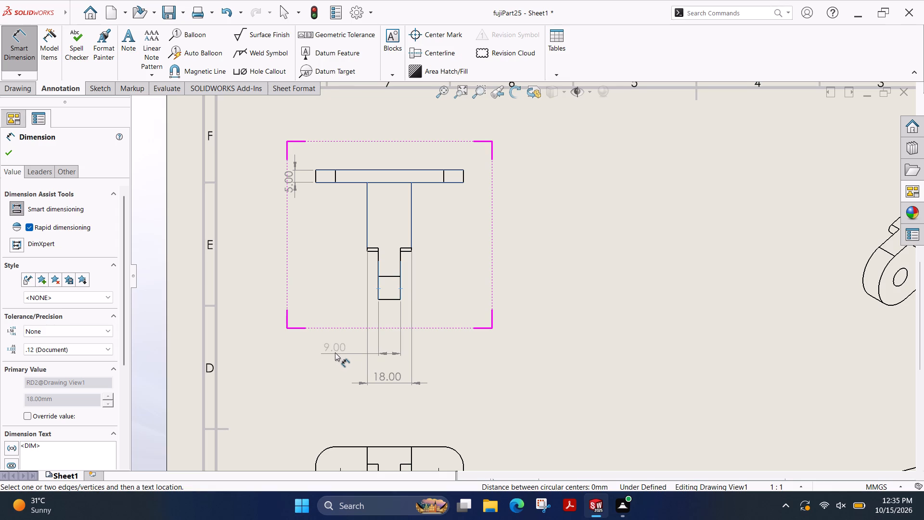
click(342, 352)
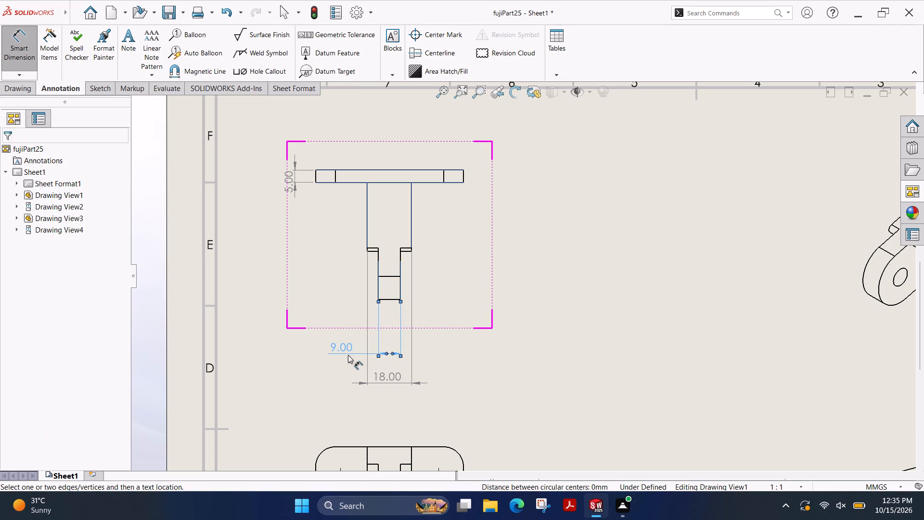
Move the 18.00 text left to line up under 9.00, and the 5.00 text down below its arrows.
click(392, 377)
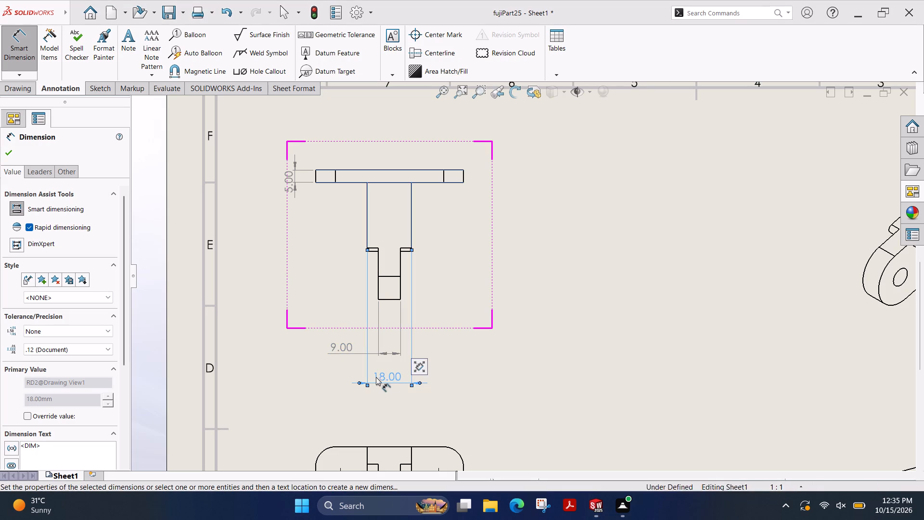
drag(390, 378, 362, 381)
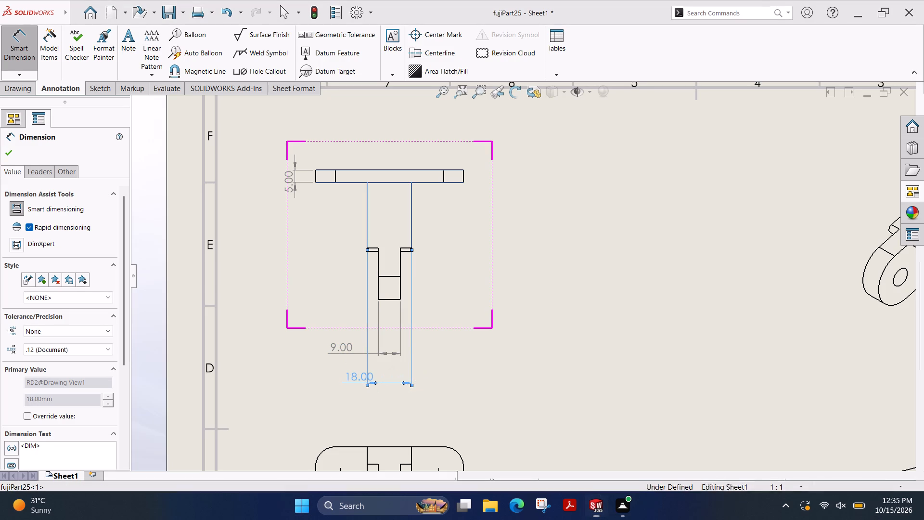
drag(359, 378, 337, 379)
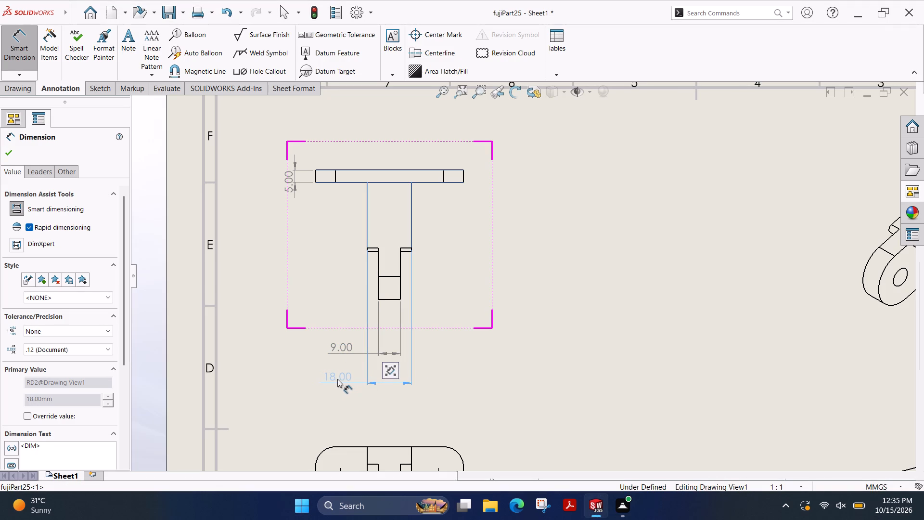
drag(337, 379, 340, 379)
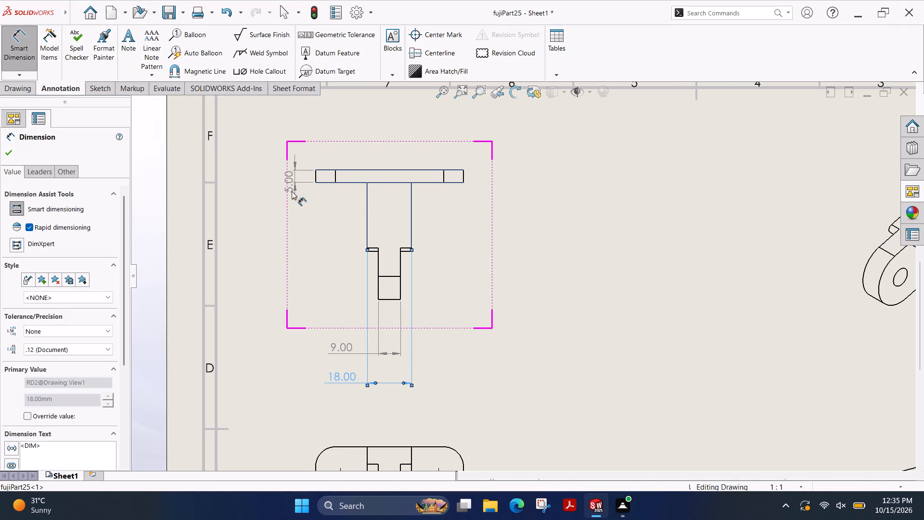
drag(289, 180, 293, 204)
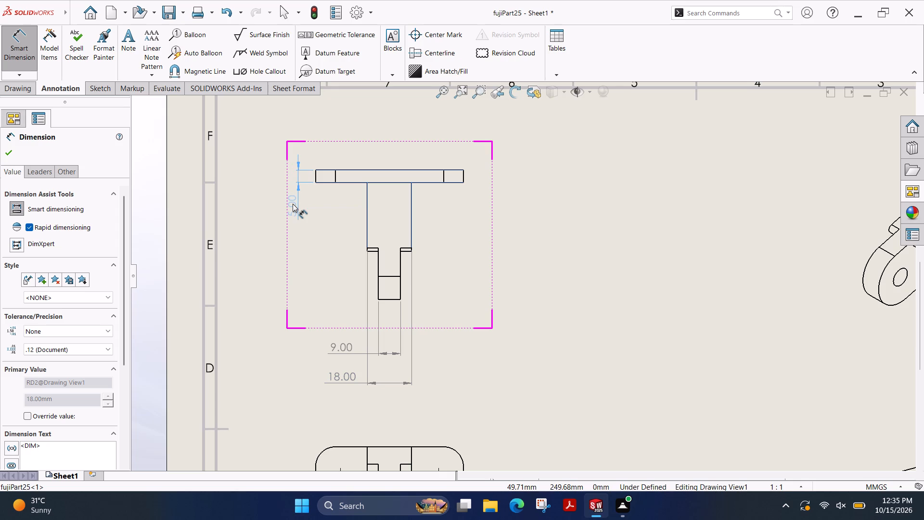
drag(293, 204, 293, 204)
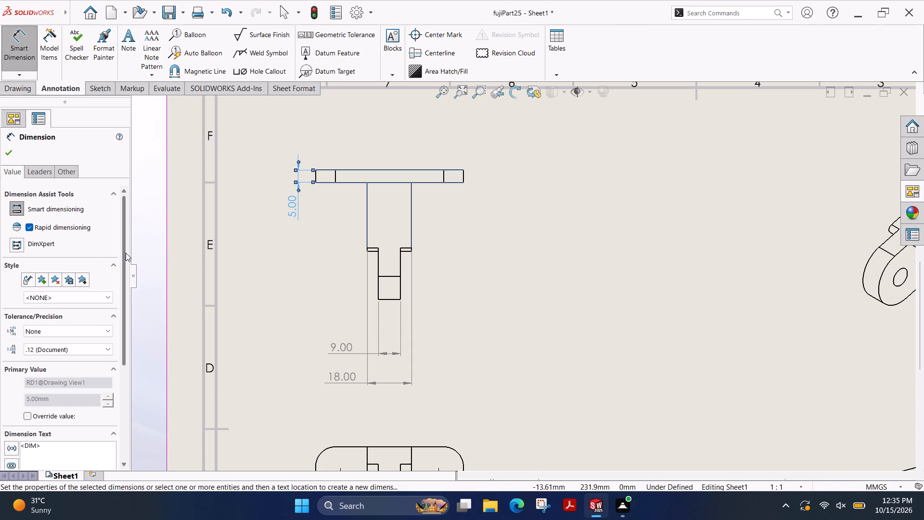
Examine the tolerance type and precision options of the plate thickness dimension.
drag(124, 253, 115, 377)
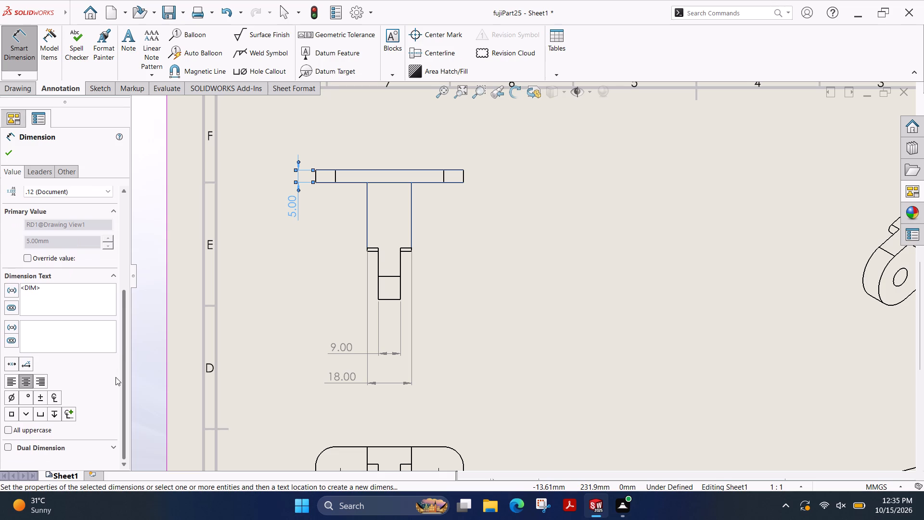
drag(115, 377, 115, 328)
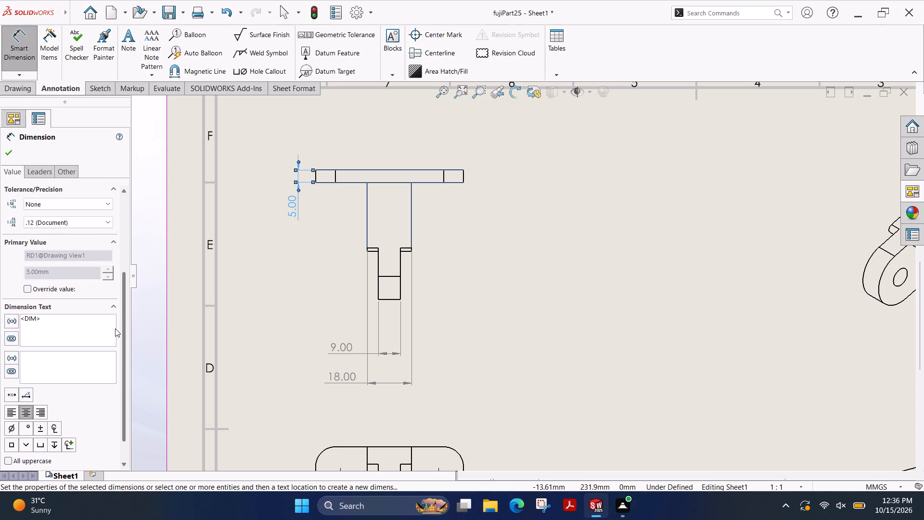
drag(115, 328, 117, 319)
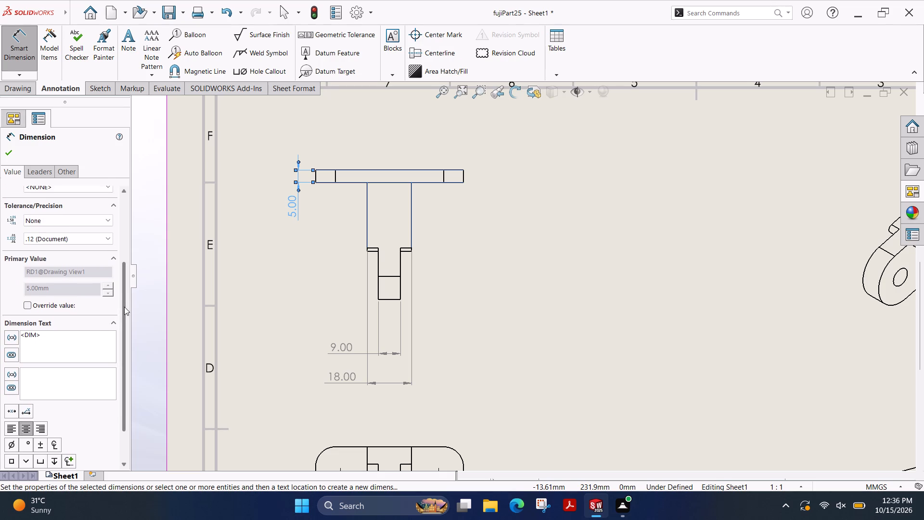
drag(124, 307, 121, 281)
click(89, 280)
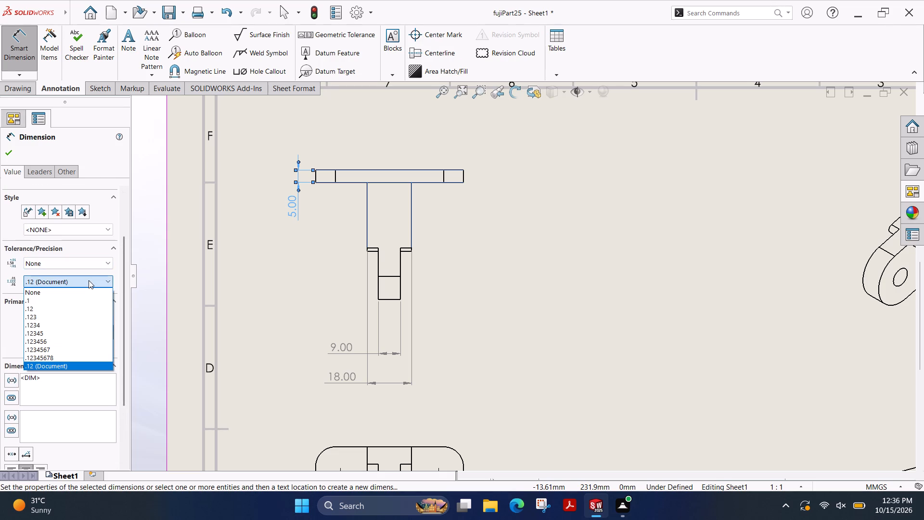
click(89, 280)
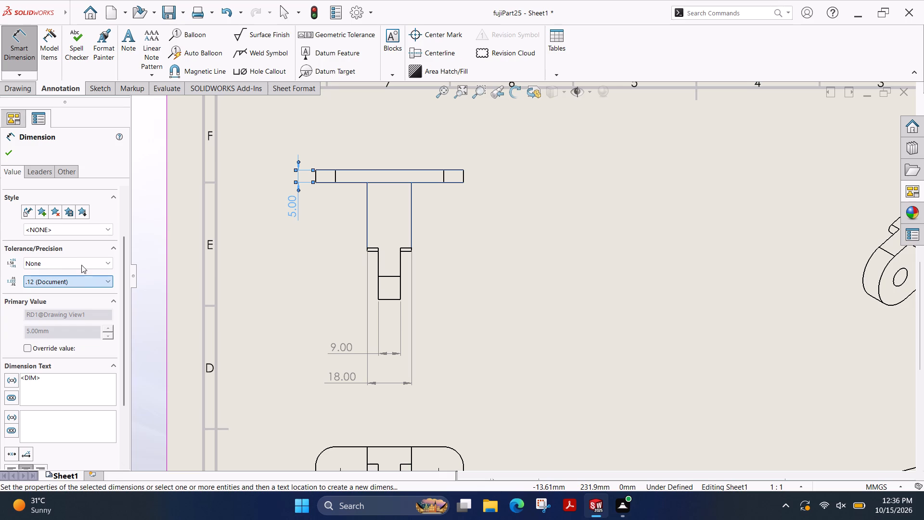
click(76, 261)
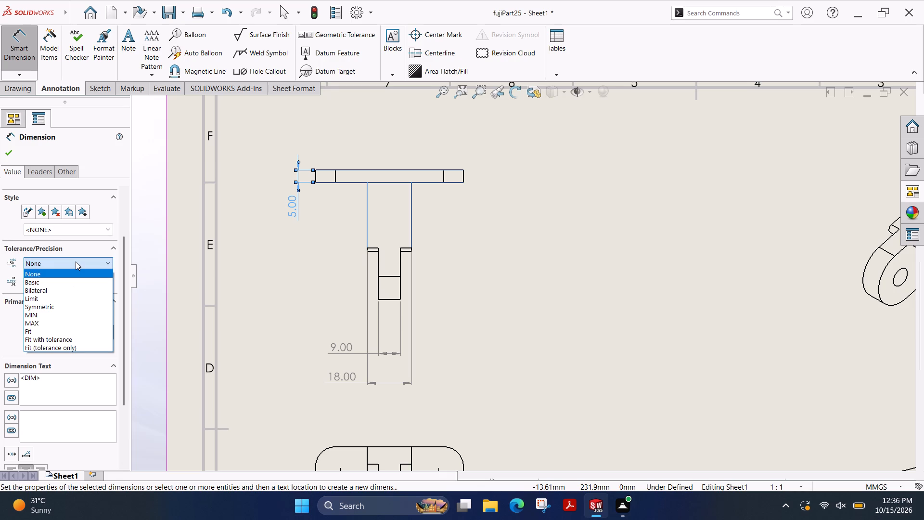
click(76, 261)
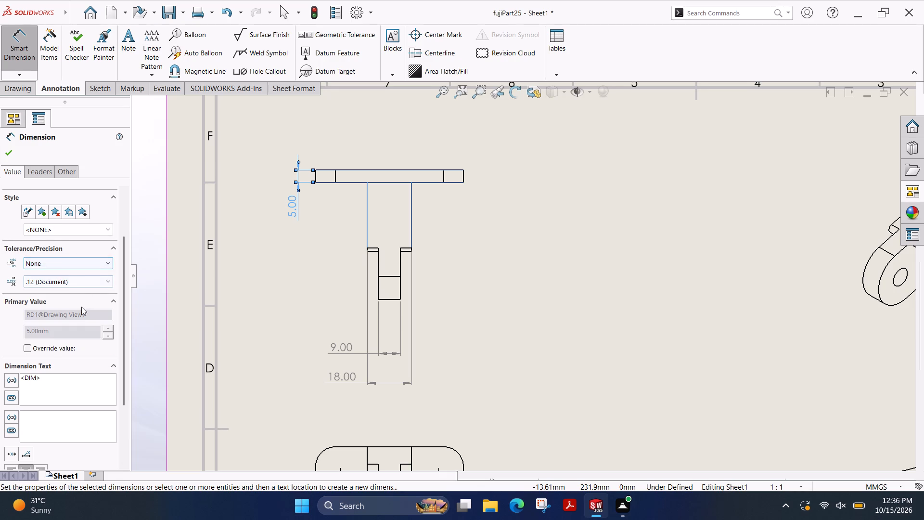
scroll(81, 307, down, 3)
scroll(81, 307, up, 1)
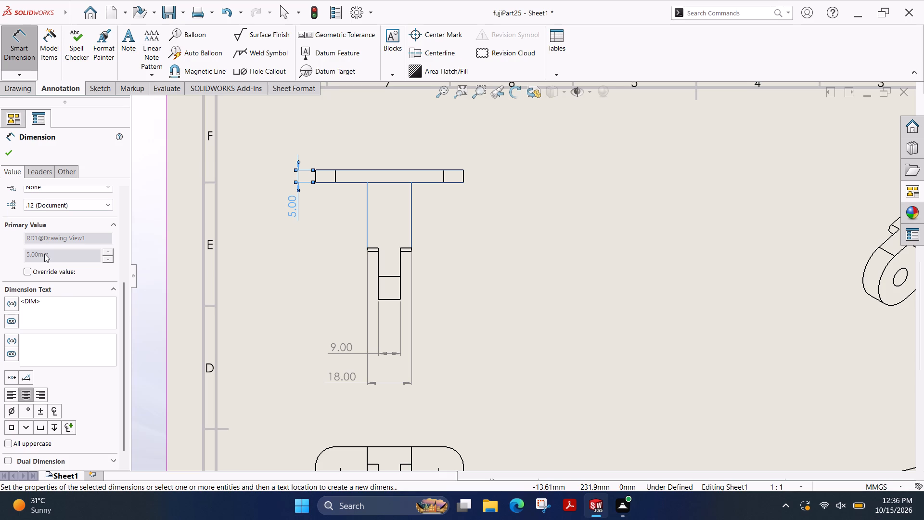
scroll(44, 254, up, 5)
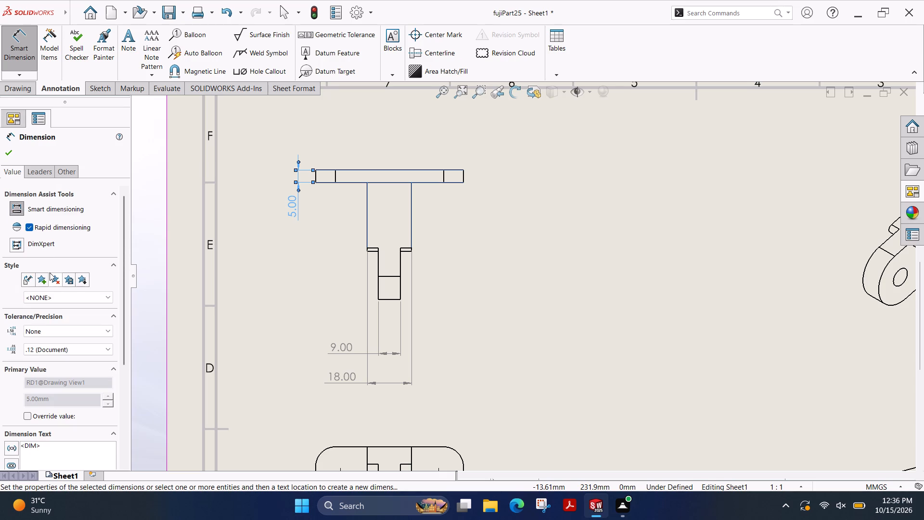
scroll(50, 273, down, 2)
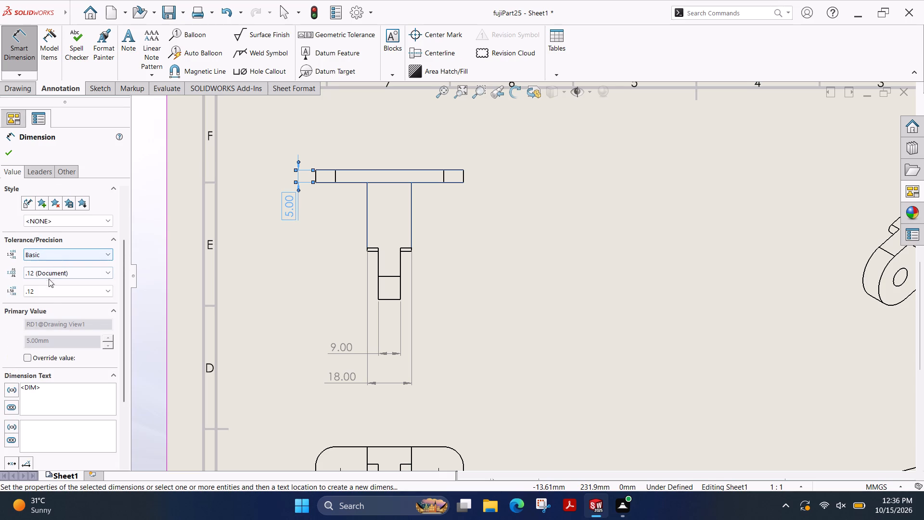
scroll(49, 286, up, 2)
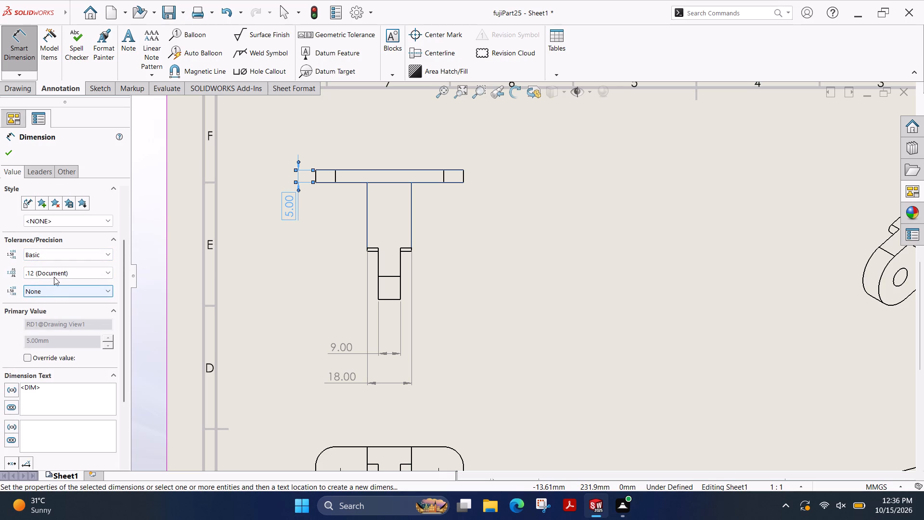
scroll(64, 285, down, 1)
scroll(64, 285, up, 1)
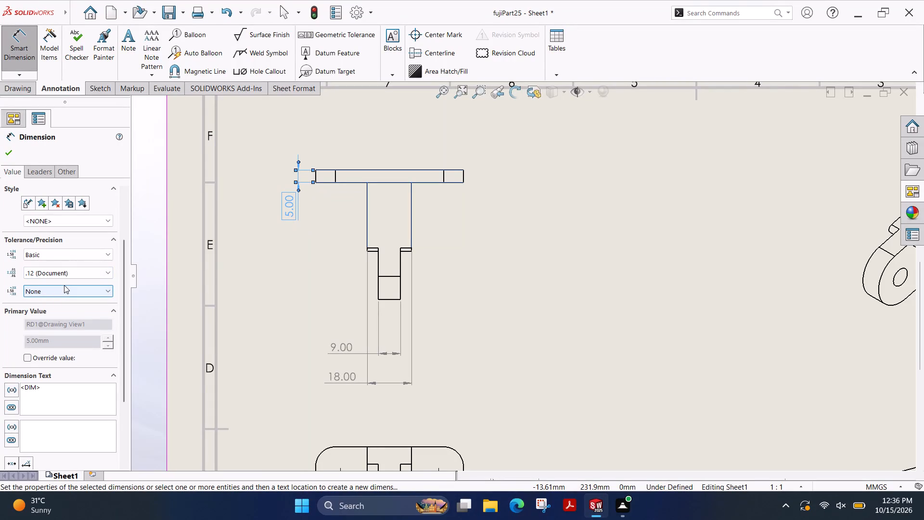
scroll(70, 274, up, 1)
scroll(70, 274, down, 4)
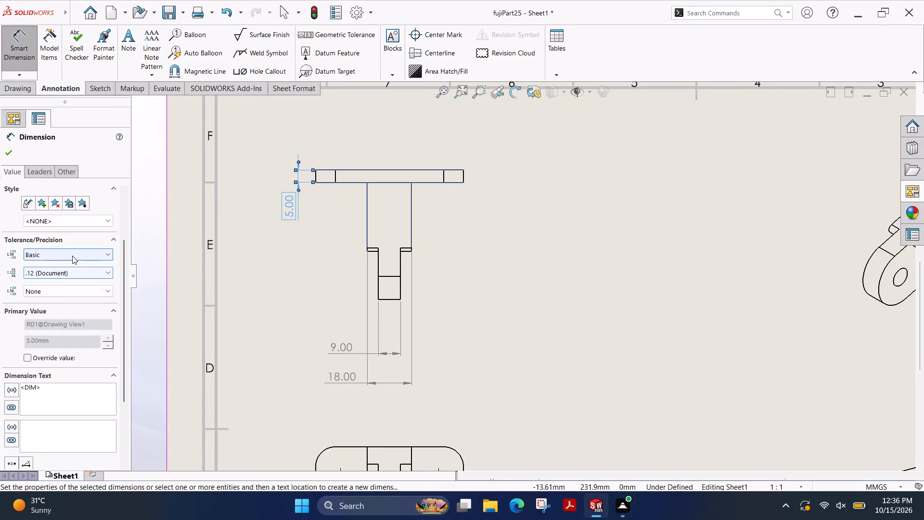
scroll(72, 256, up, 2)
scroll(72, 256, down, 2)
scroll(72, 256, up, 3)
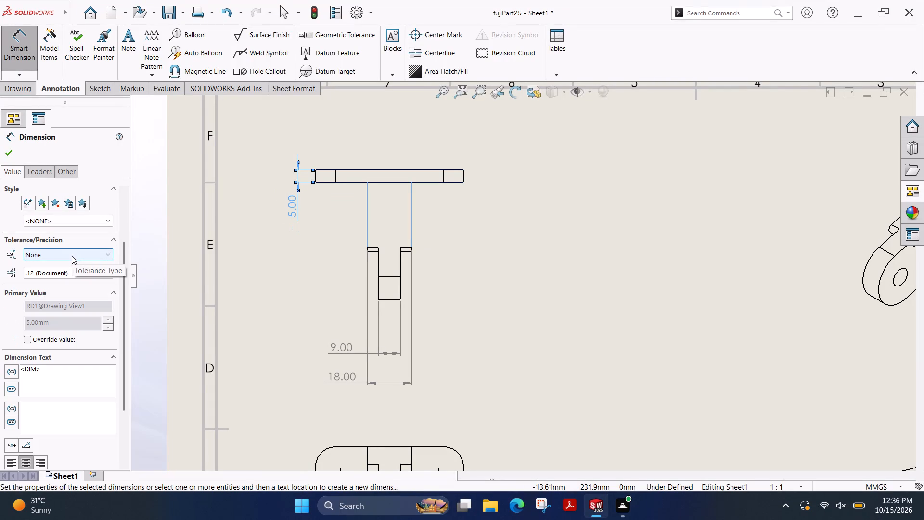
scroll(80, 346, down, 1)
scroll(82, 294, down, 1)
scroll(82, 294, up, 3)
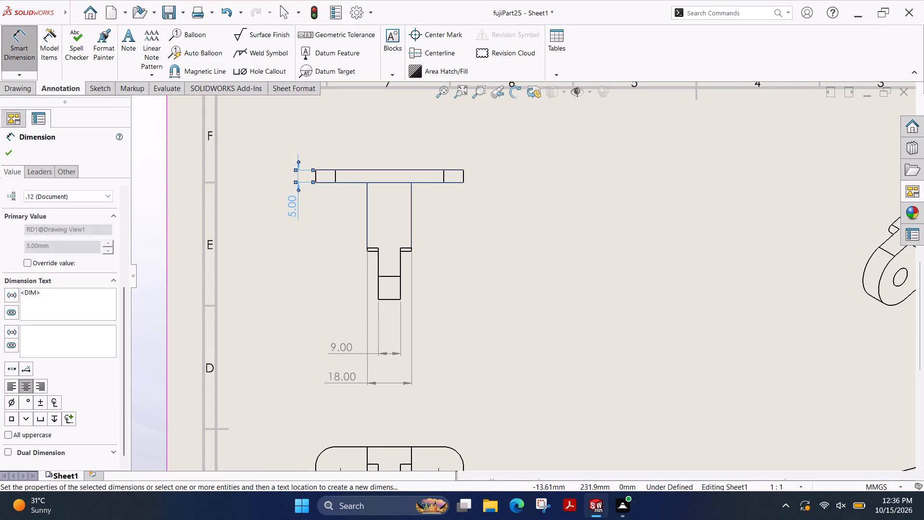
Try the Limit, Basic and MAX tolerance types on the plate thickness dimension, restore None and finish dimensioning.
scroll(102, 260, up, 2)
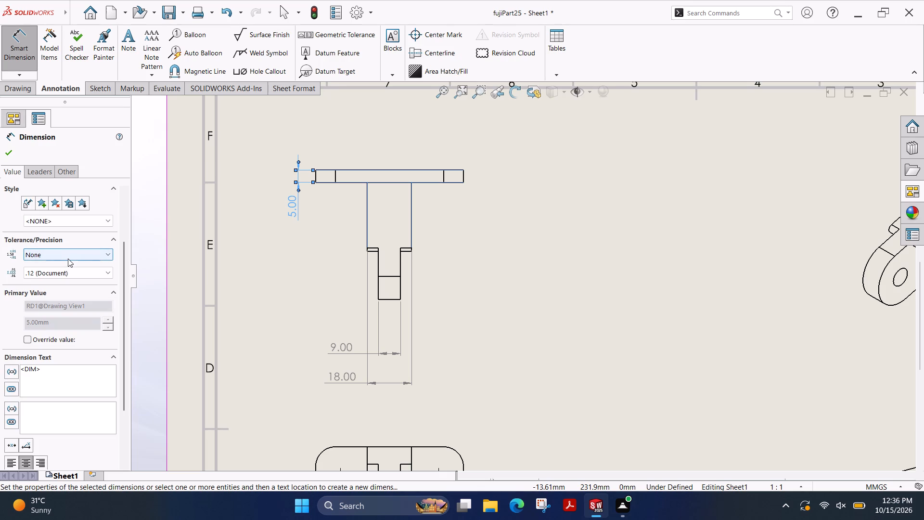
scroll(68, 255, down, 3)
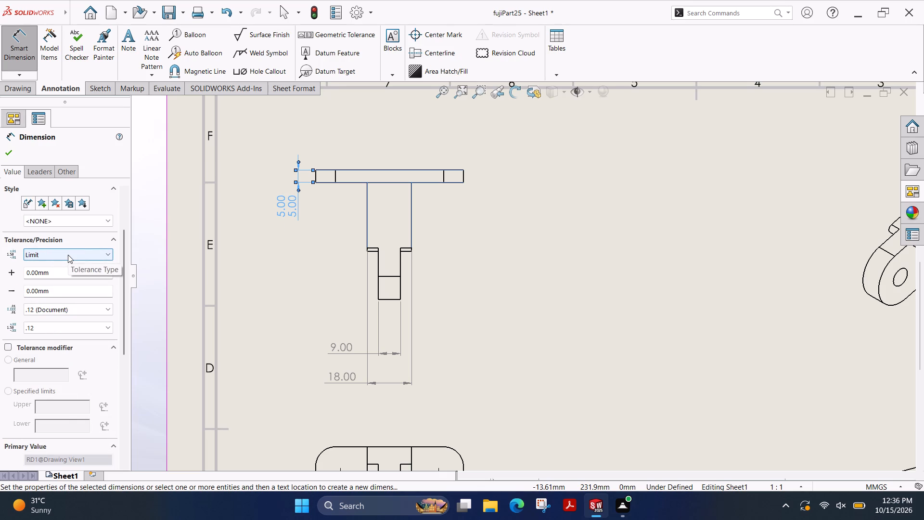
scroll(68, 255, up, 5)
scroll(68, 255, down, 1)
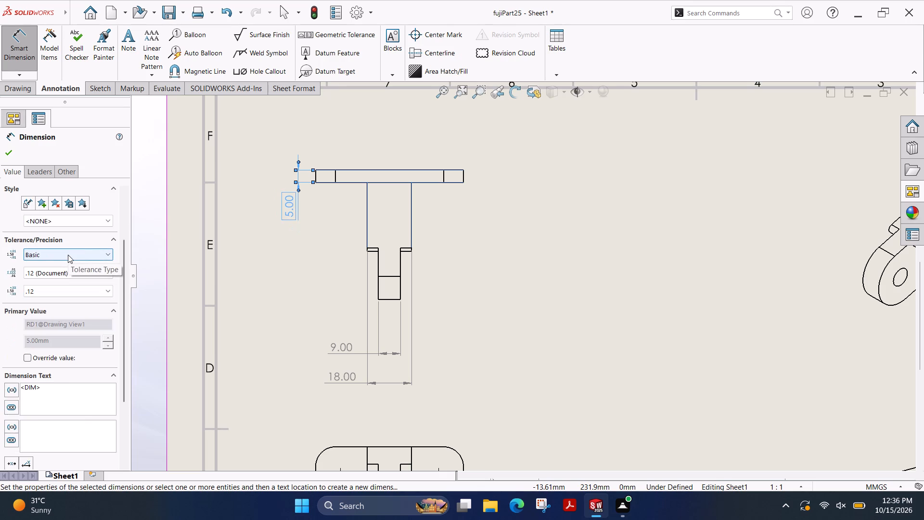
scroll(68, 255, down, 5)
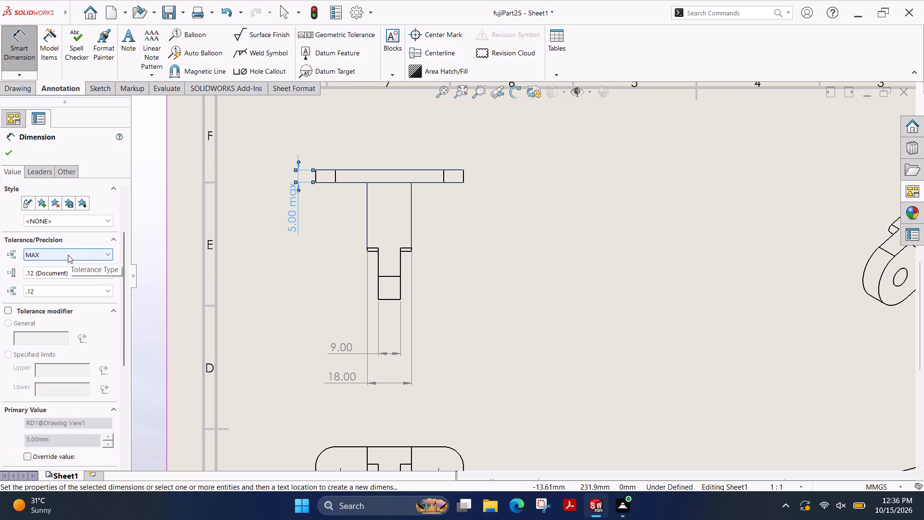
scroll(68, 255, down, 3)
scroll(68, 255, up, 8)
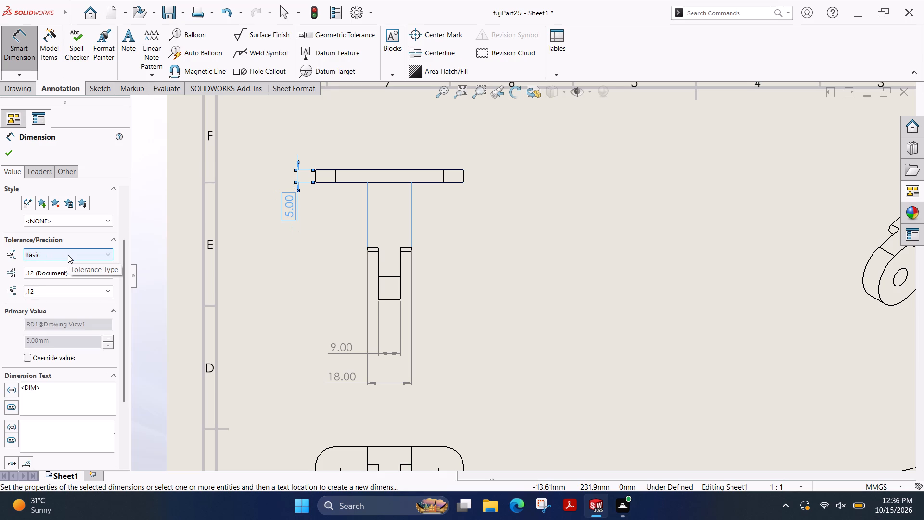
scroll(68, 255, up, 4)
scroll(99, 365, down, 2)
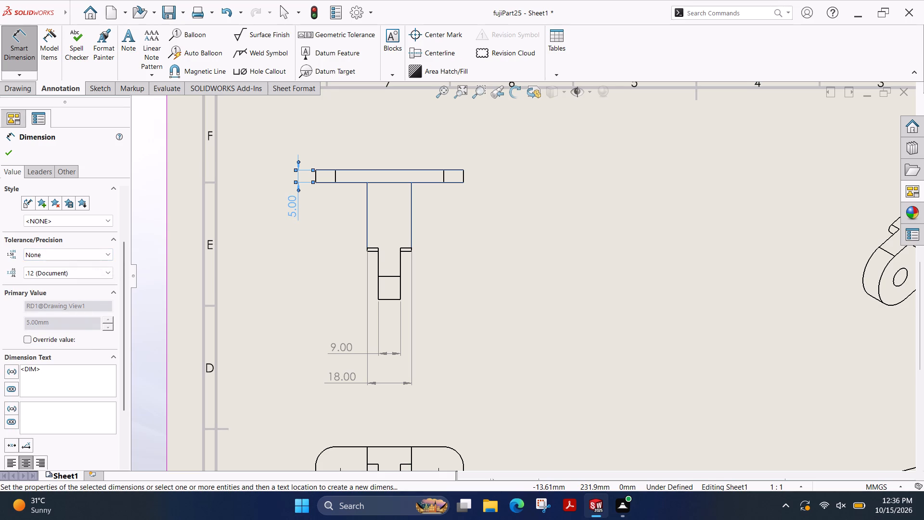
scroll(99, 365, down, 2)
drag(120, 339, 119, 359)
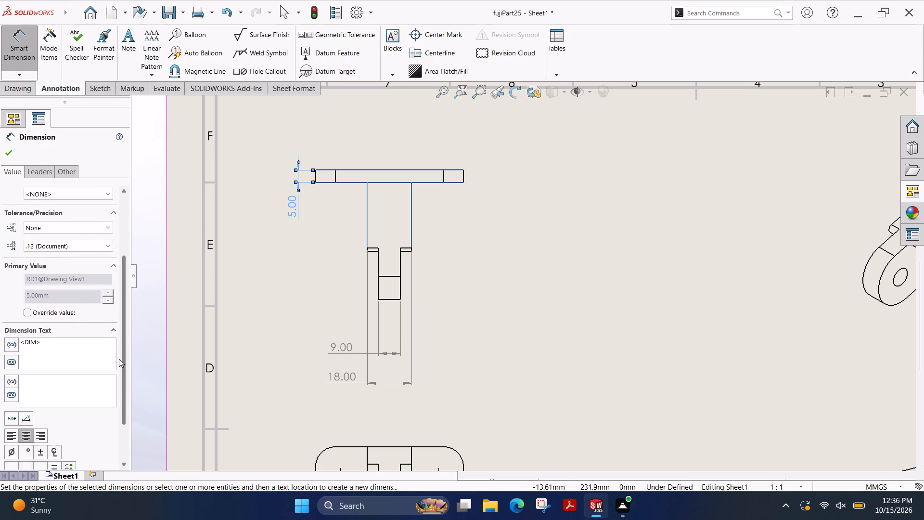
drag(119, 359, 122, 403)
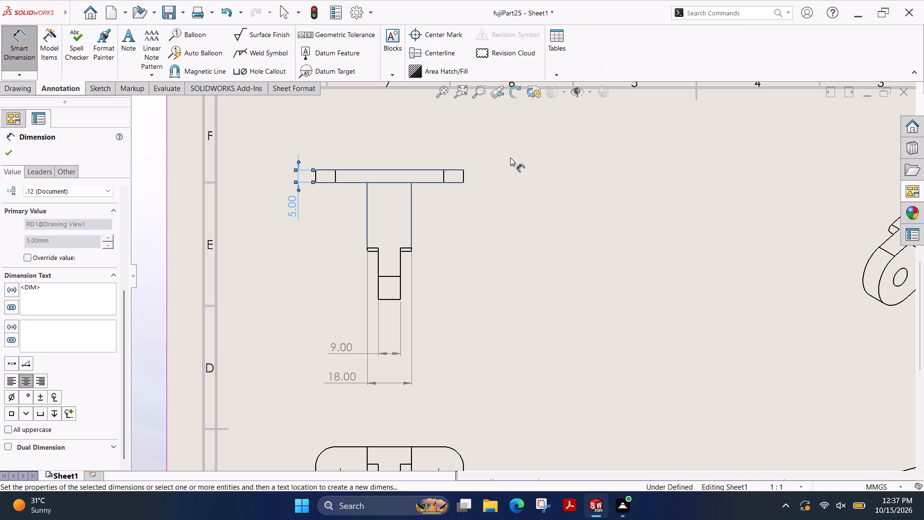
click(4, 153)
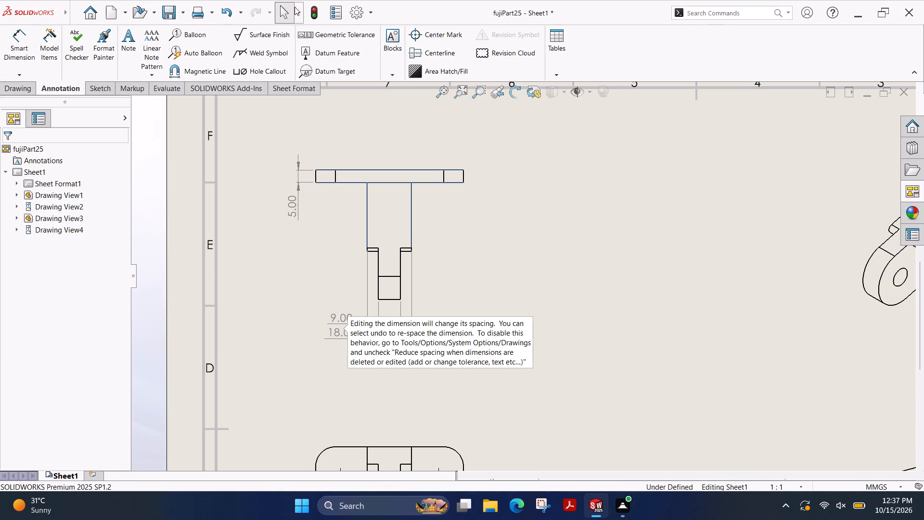
Examine the drafting standard and dimension settings in the document properties, leaving them unedited.
click(369, 11)
click(374, 27)
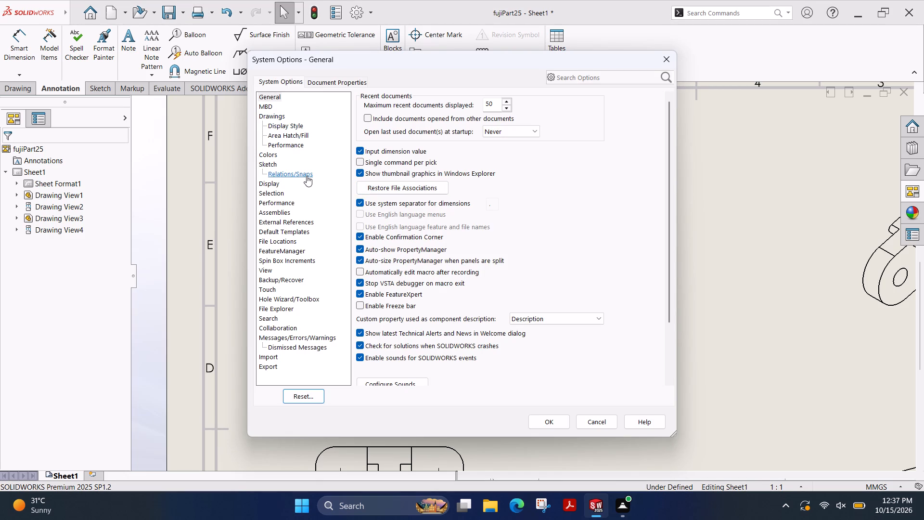
click(329, 80)
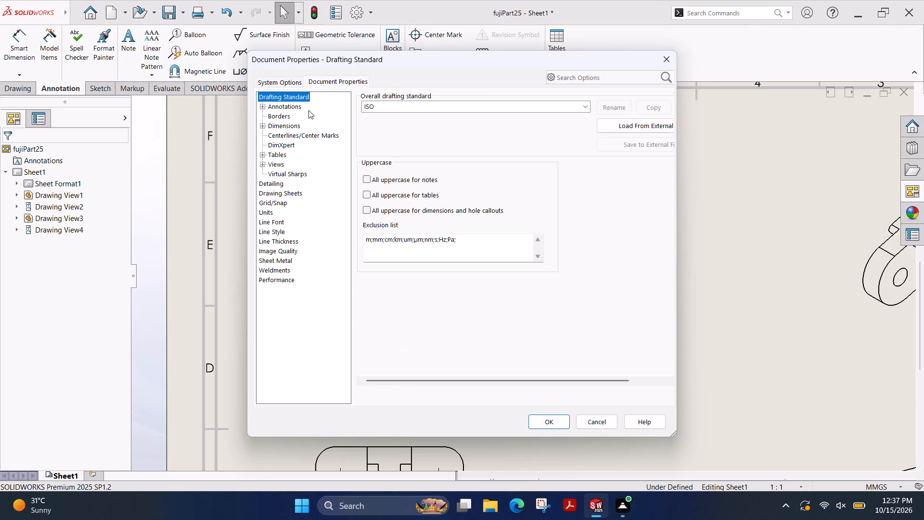
click(274, 99)
click(268, 96)
click(261, 127)
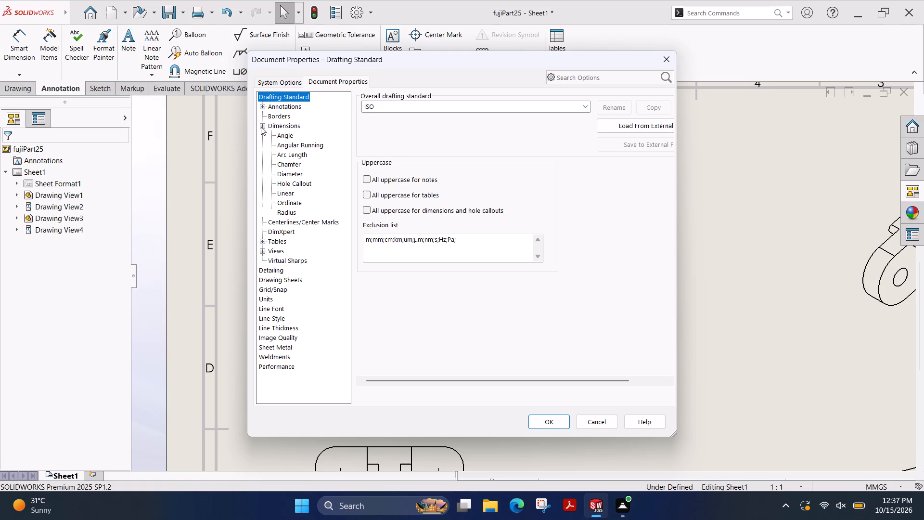
click(282, 129)
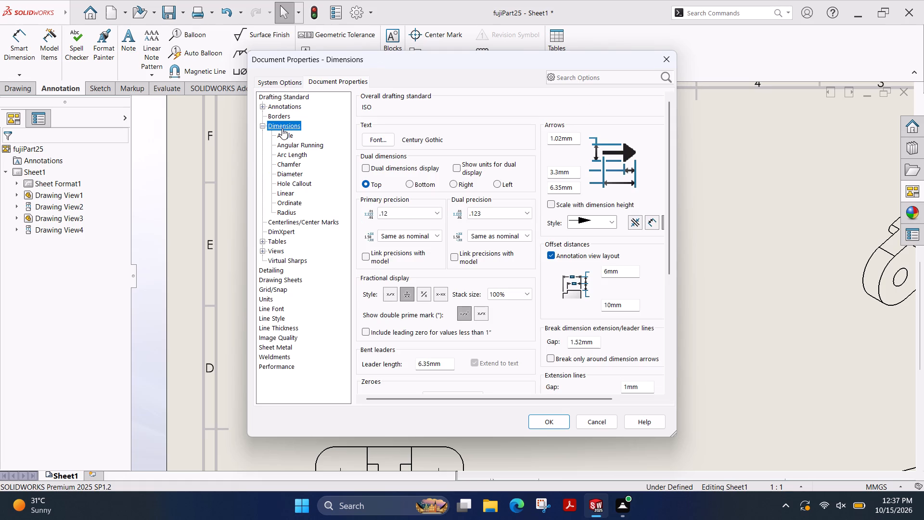
scroll(459, 179, down, 1)
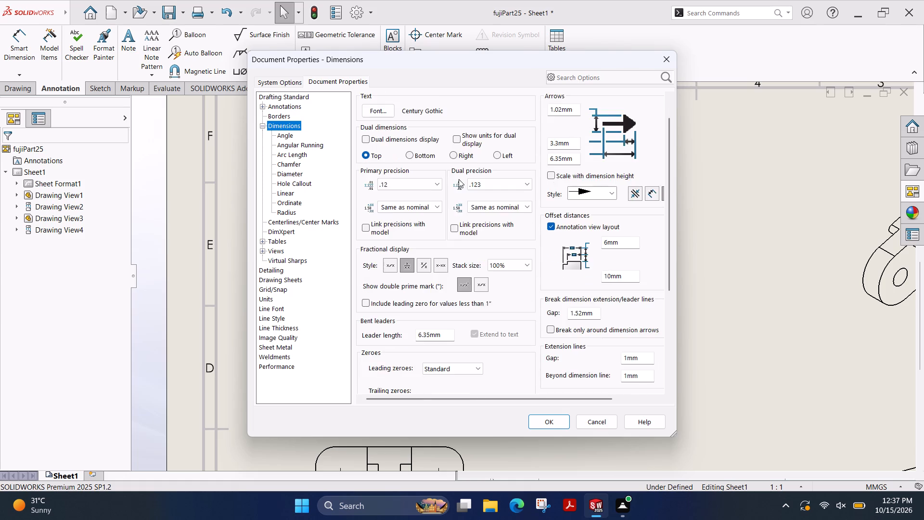
scroll(459, 179, up, 2)
scroll(459, 179, down, 10)
scroll(458, 179, up, 7)
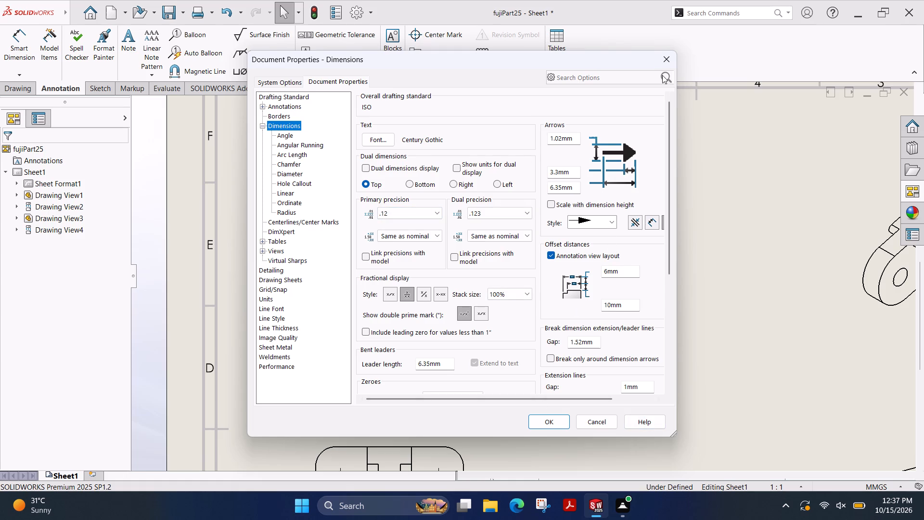
click(674, 58)
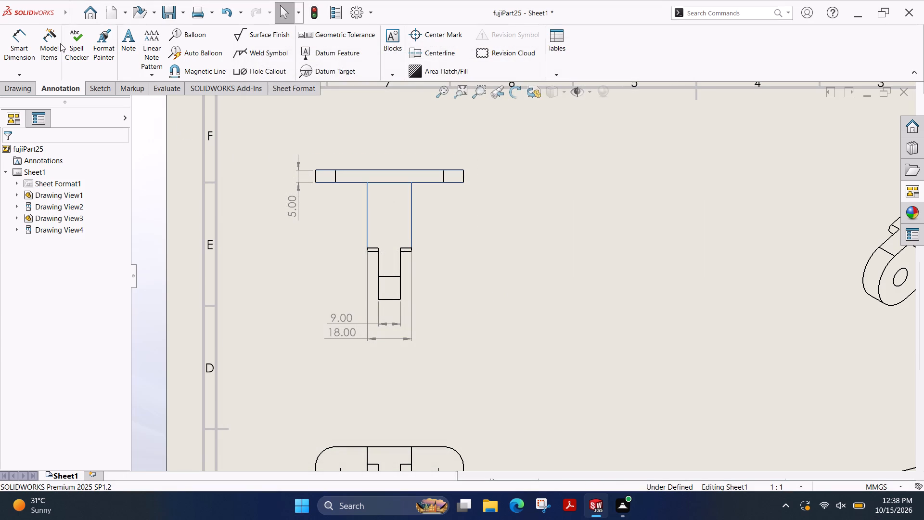
Dimension the centre-to-centre distance between the two base plate holes in the front view, placing it centred below the view.
click(26, 47)
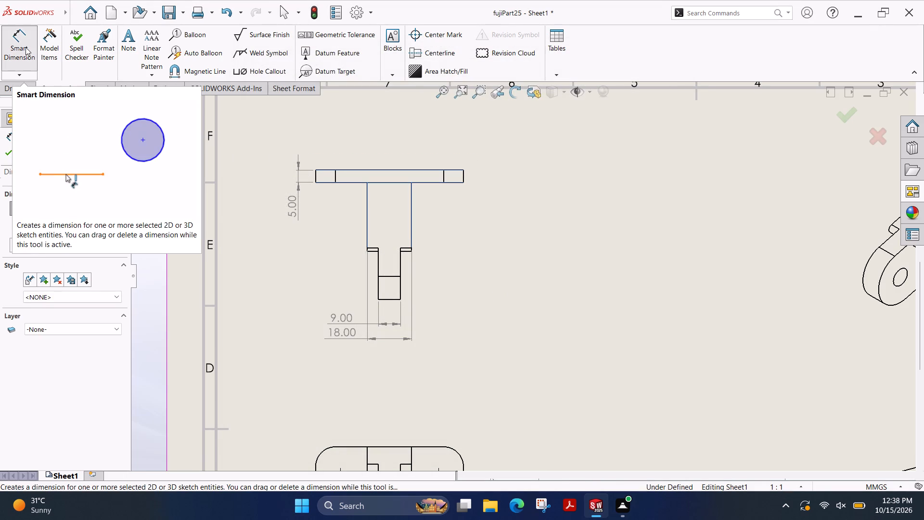
scroll(462, 185, down, 1)
scroll(462, 185, up, 4)
scroll(505, 335, up, 2)
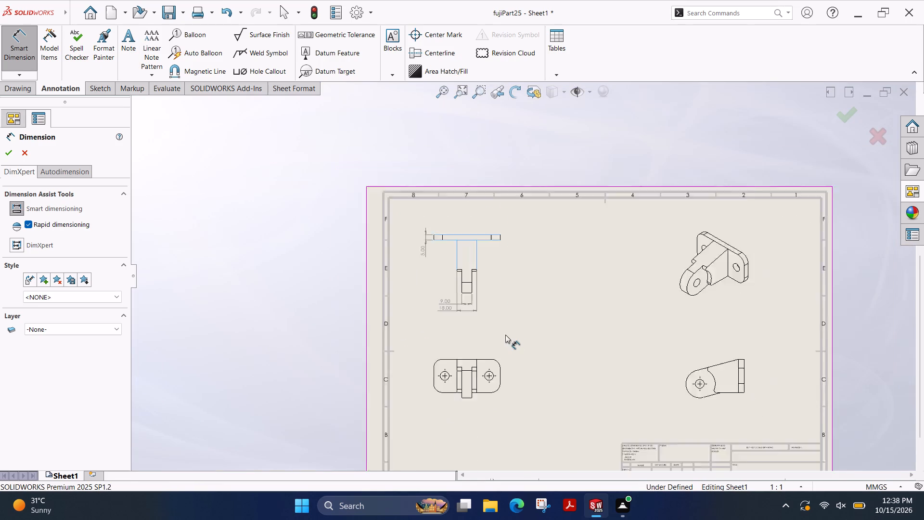
scroll(499, 348, down, 2)
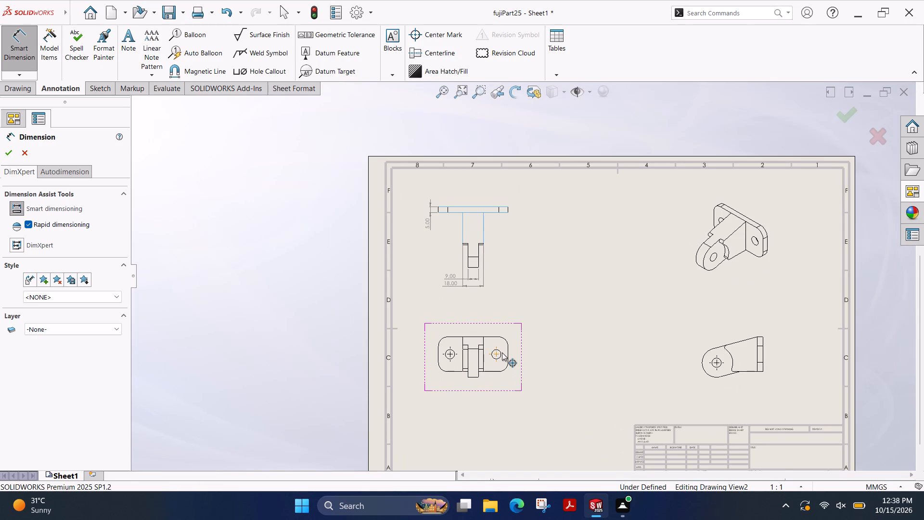
scroll(476, 363, down, 3)
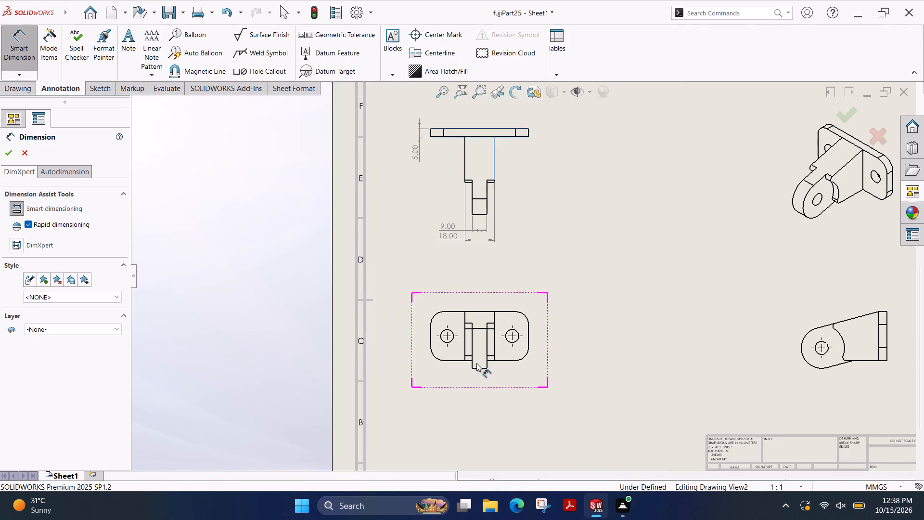
scroll(476, 363, down, 4)
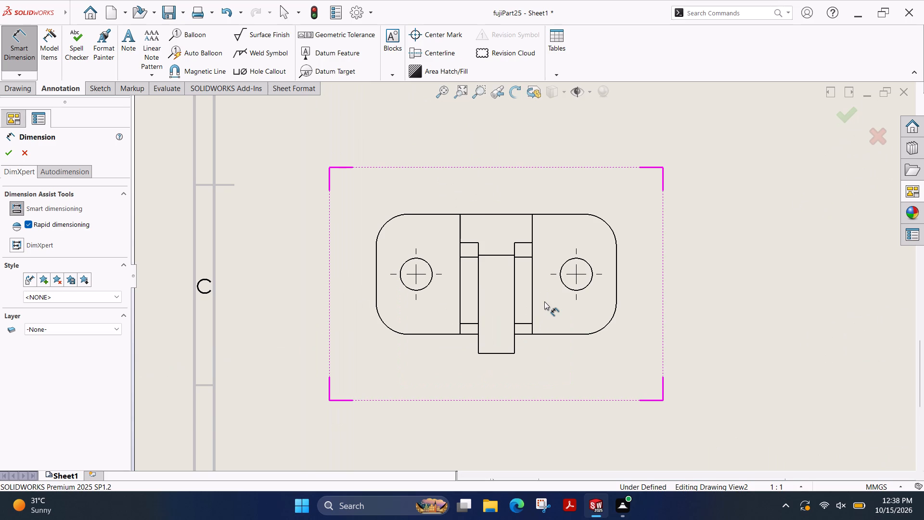
click(414, 284)
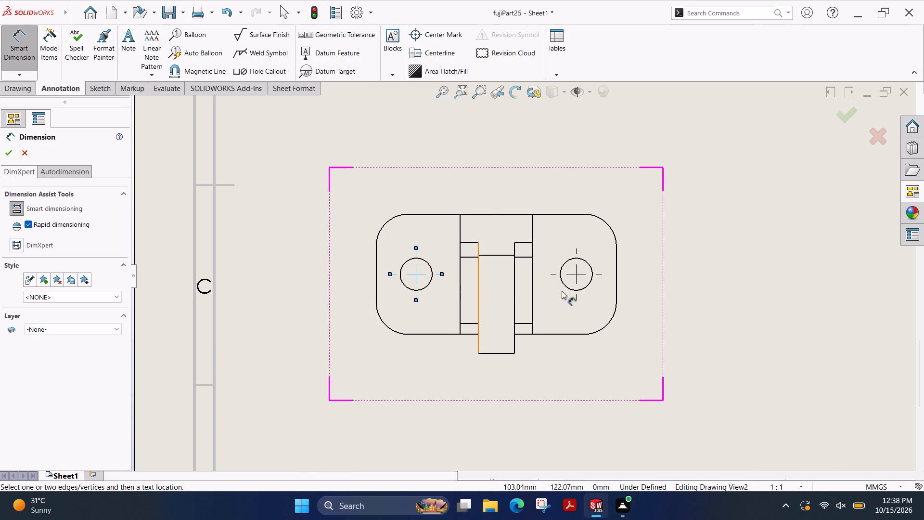
click(577, 279)
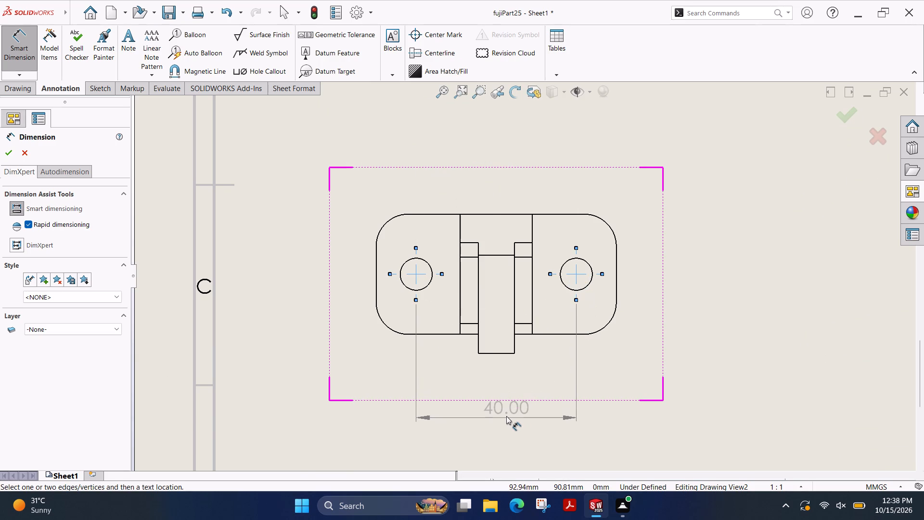
scroll(506, 416, up, 2)
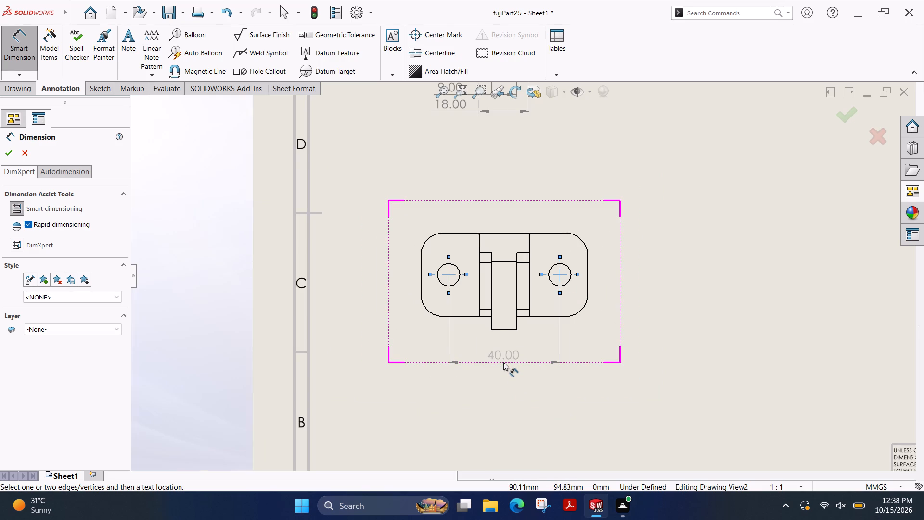
click(503, 362)
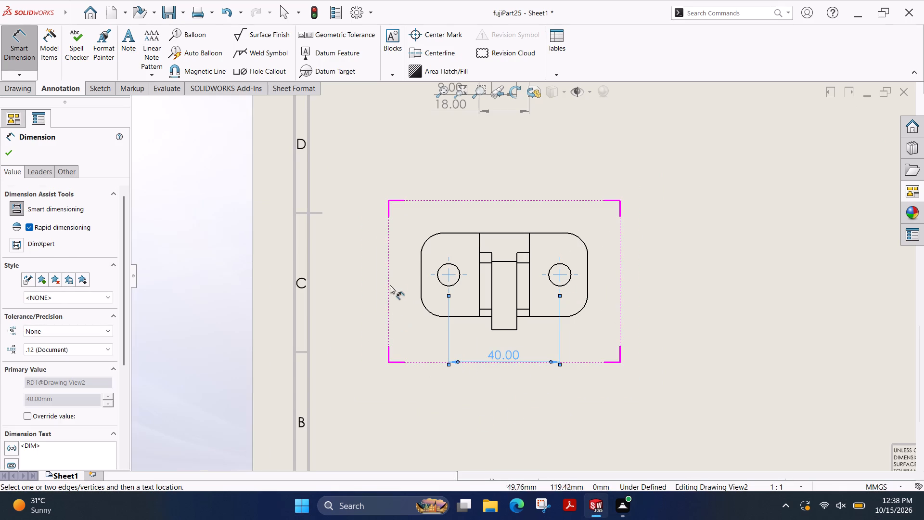
Dimension the base plate's overall width and height in the front view, placing the width below the hole spacing and the height beside the left end.
click(421, 275)
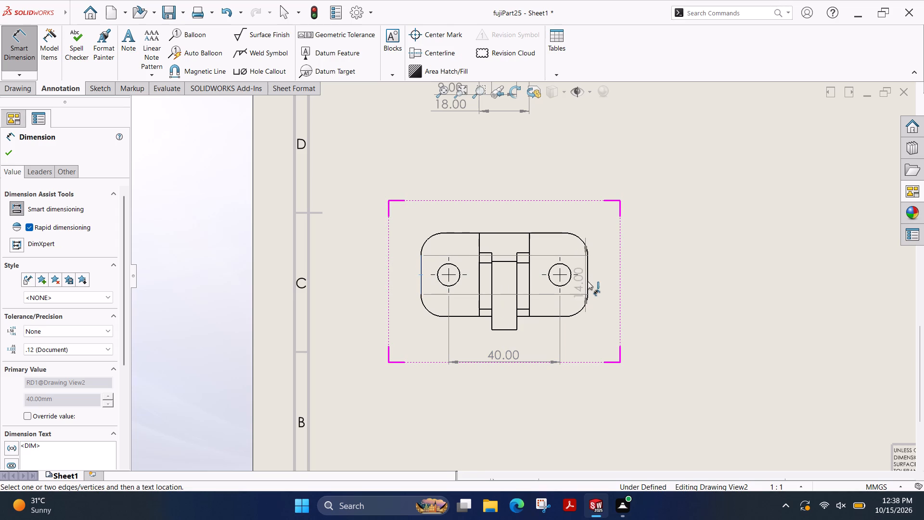
click(588, 281)
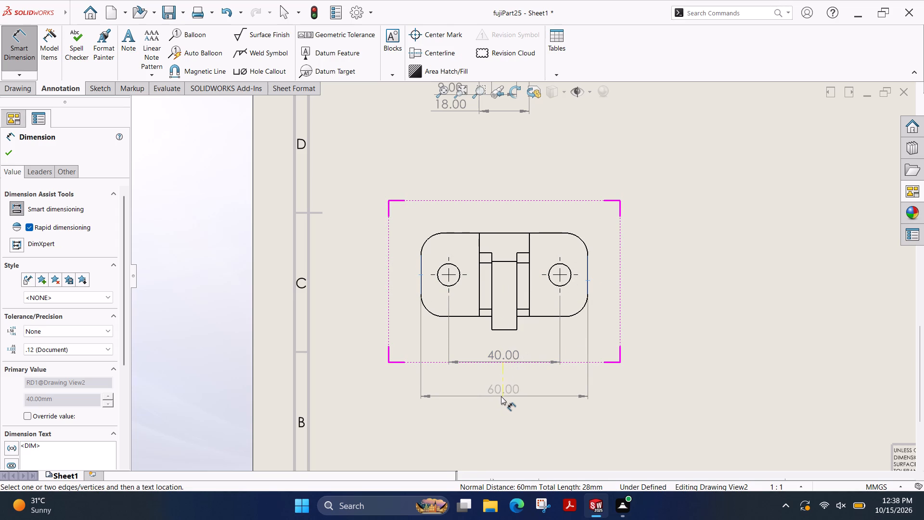
click(501, 396)
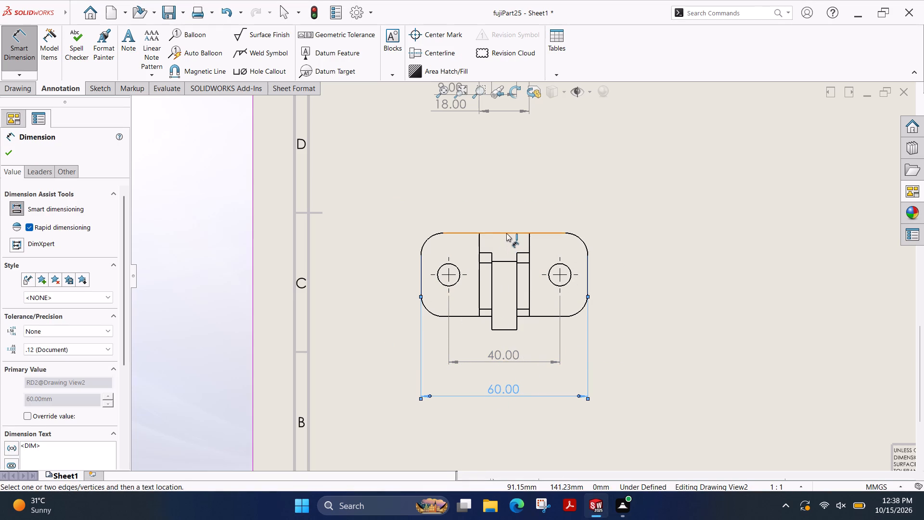
click(506, 233)
click(463, 317)
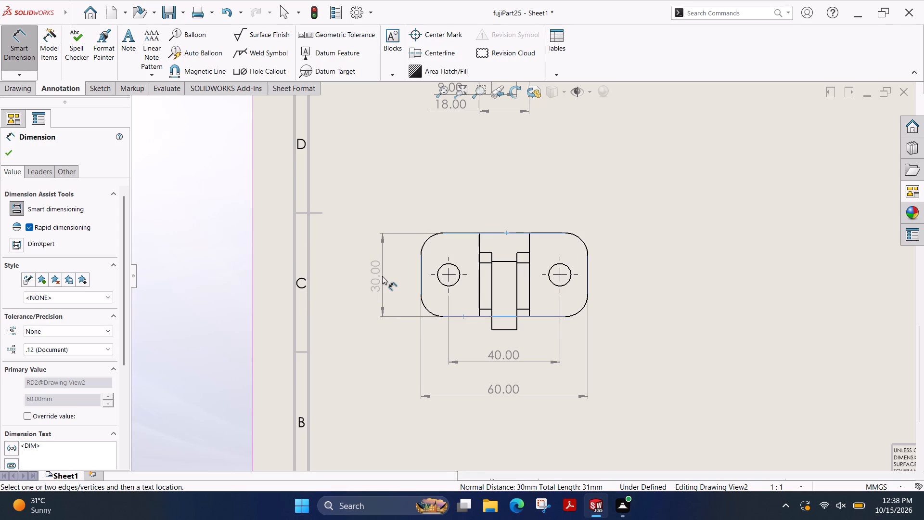
click(382, 276)
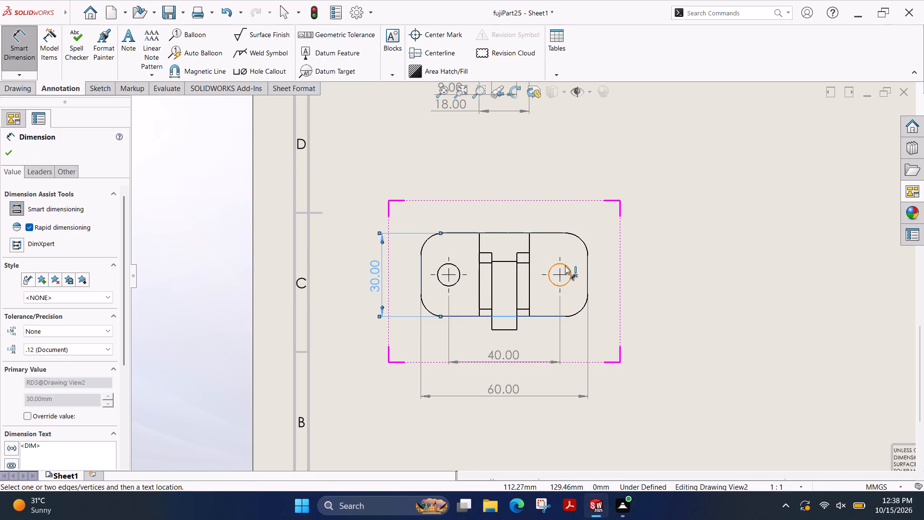
Dimension the diameter of the right-hand hole in the front view, placing the text outside the plate's upper-right corner.
click(565, 266)
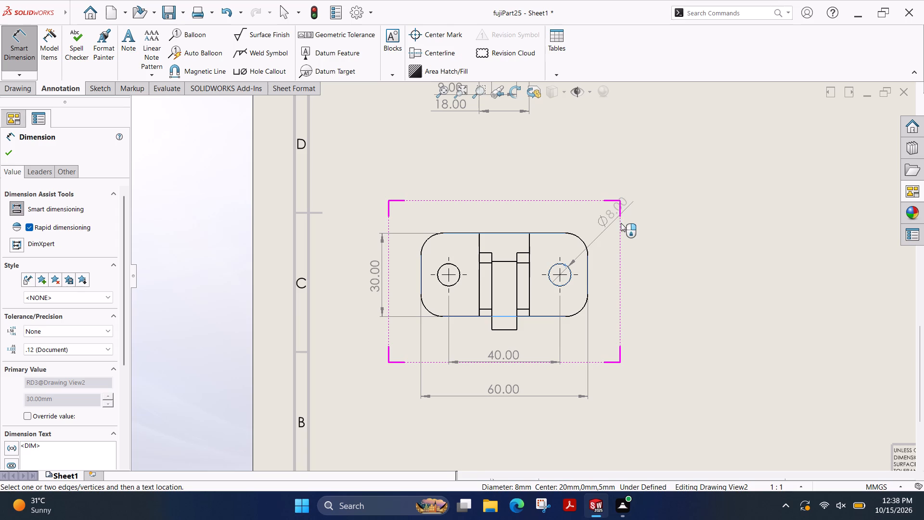
click(614, 213)
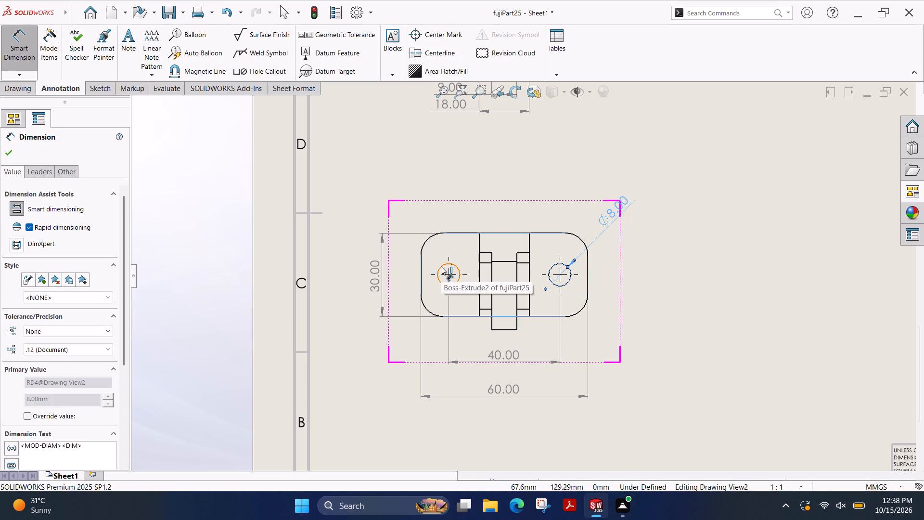
Dimension the radius of the base plate's lower-left corner in the front view, placing the text diagonally outside that corner.
click(427, 309)
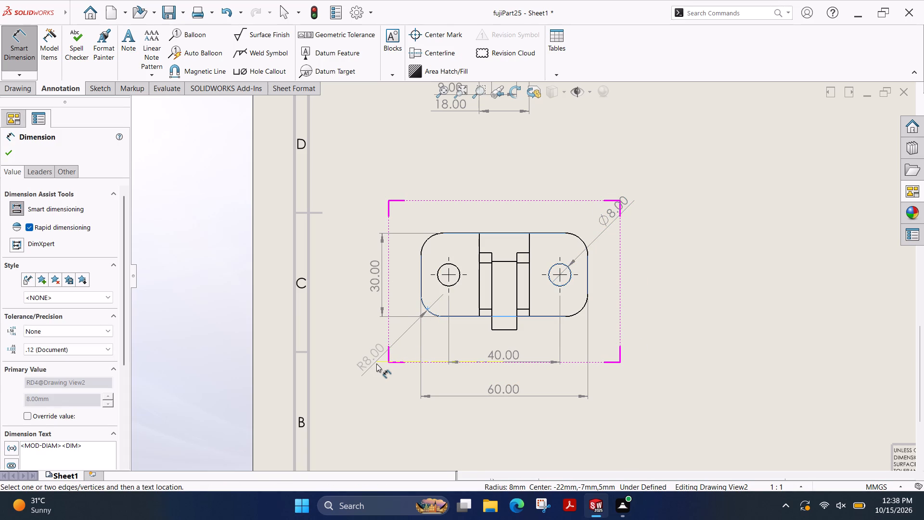
click(376, 368)
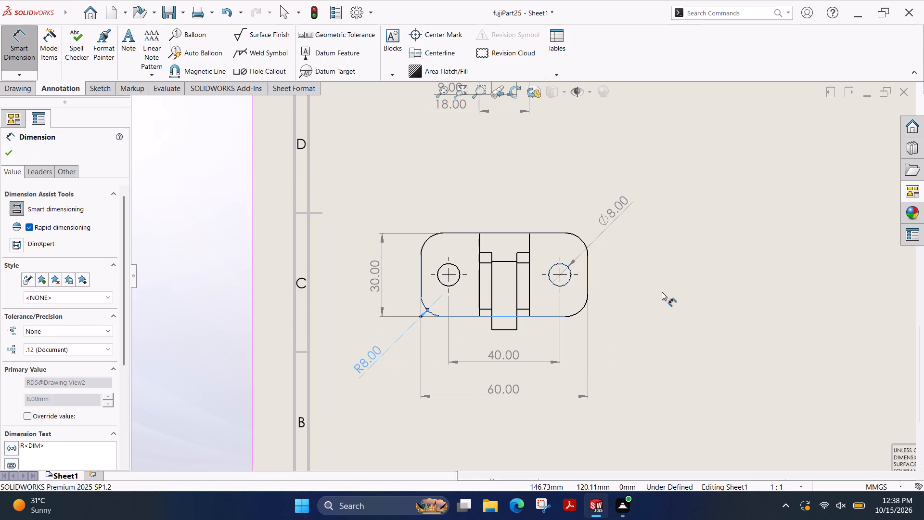
Dimension the radius of the large arc concentric with the lug hole in the right view, placing the text inside the body.
scroll(662, 292, down, 3)
scroll(662, 292, up, 4)
scroll(766, 262, up, 2)
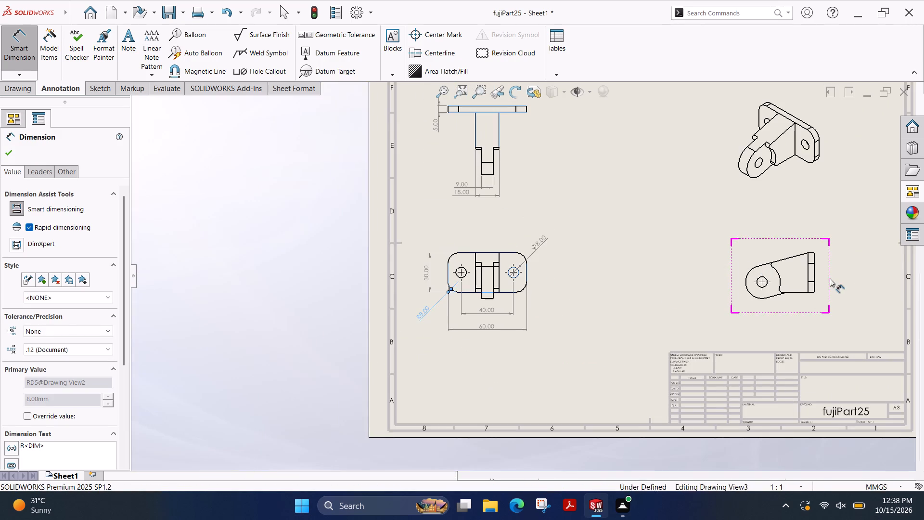
scroll(830, 277, down, 2)
scroll(785, 275, down, 7)
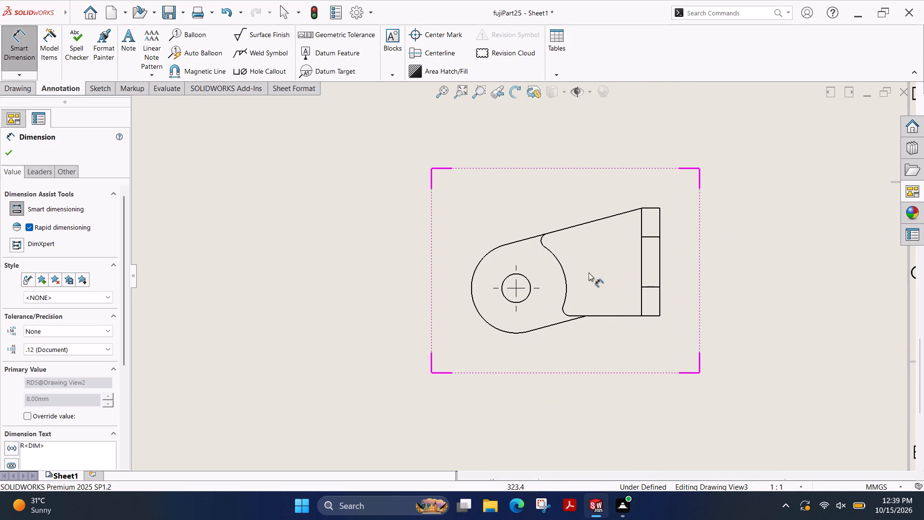
click(564, 268)
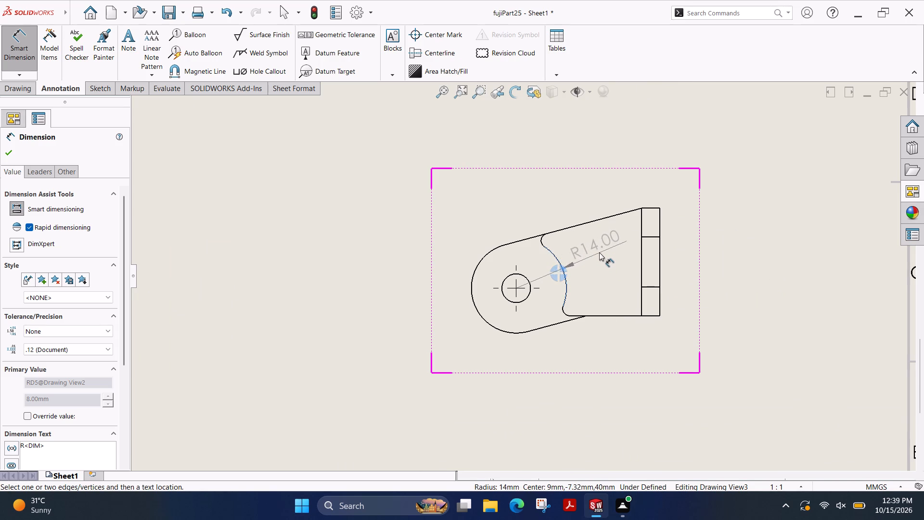
click(598, 251)
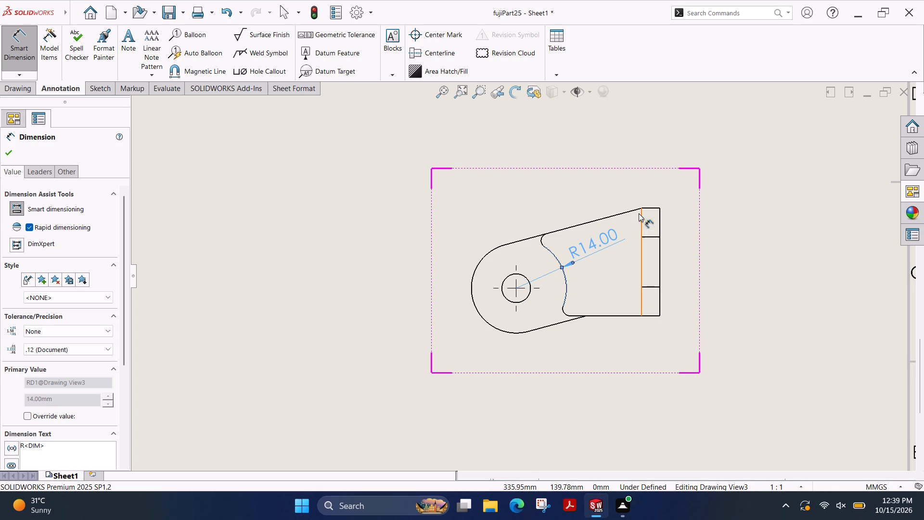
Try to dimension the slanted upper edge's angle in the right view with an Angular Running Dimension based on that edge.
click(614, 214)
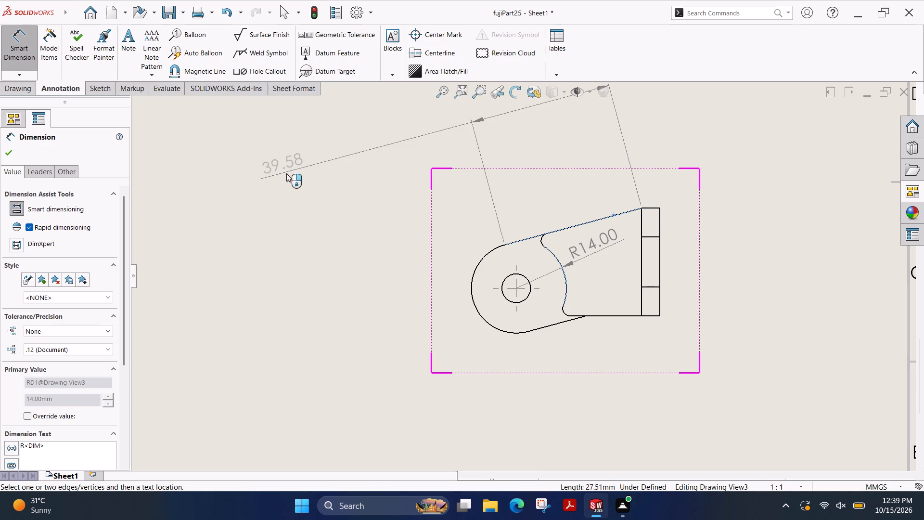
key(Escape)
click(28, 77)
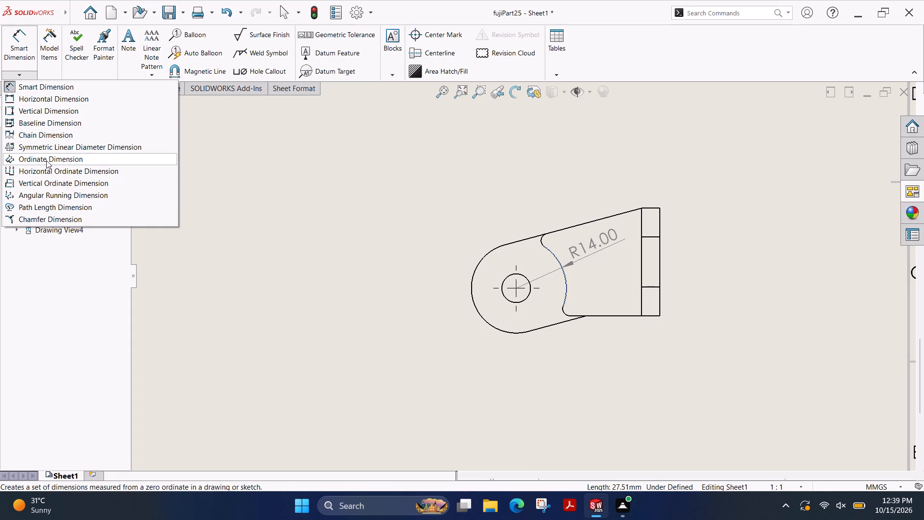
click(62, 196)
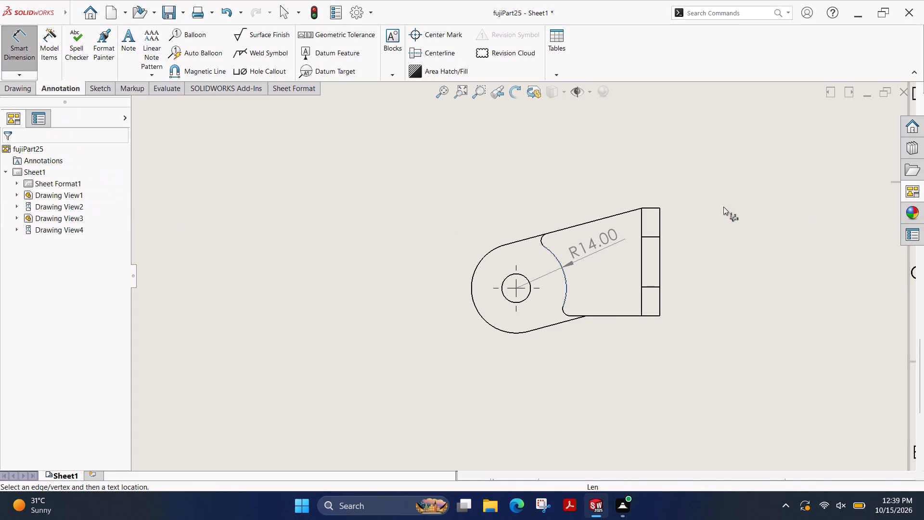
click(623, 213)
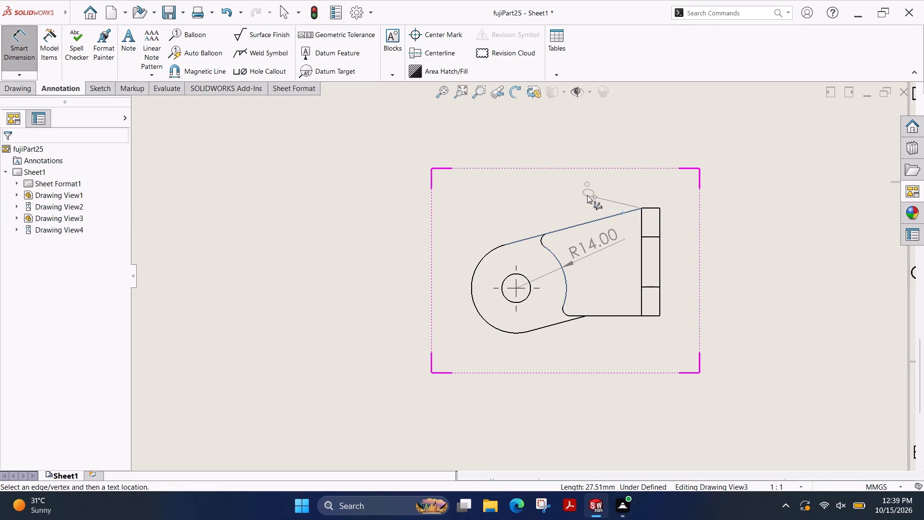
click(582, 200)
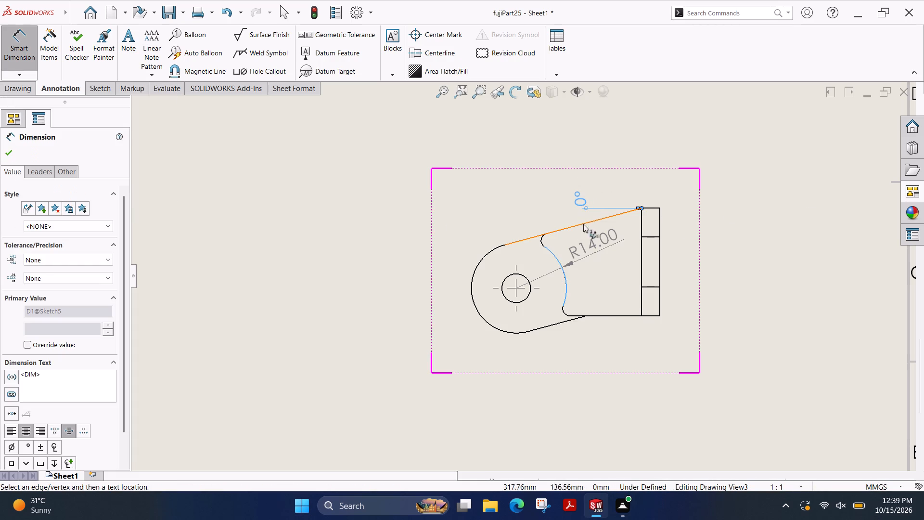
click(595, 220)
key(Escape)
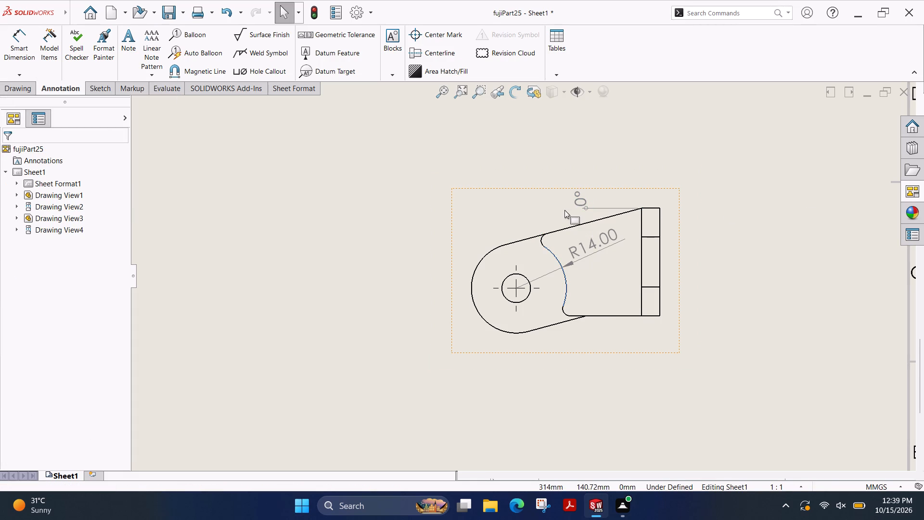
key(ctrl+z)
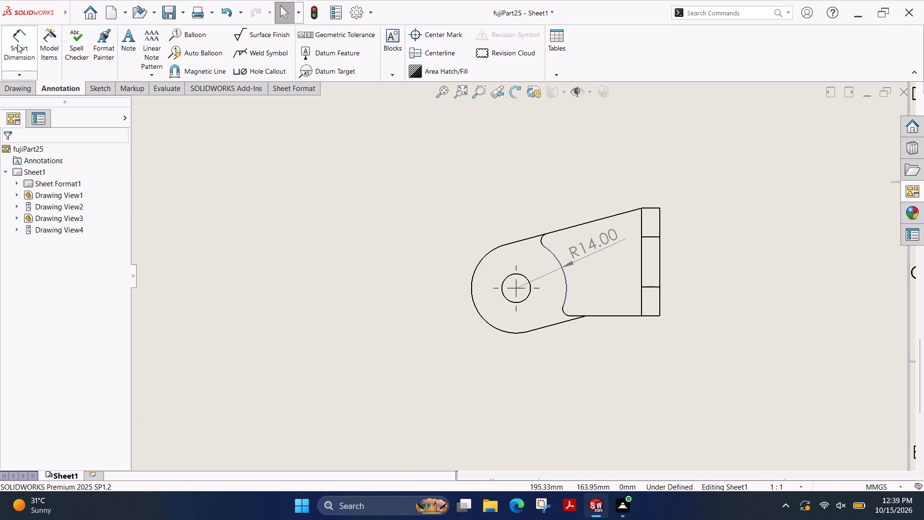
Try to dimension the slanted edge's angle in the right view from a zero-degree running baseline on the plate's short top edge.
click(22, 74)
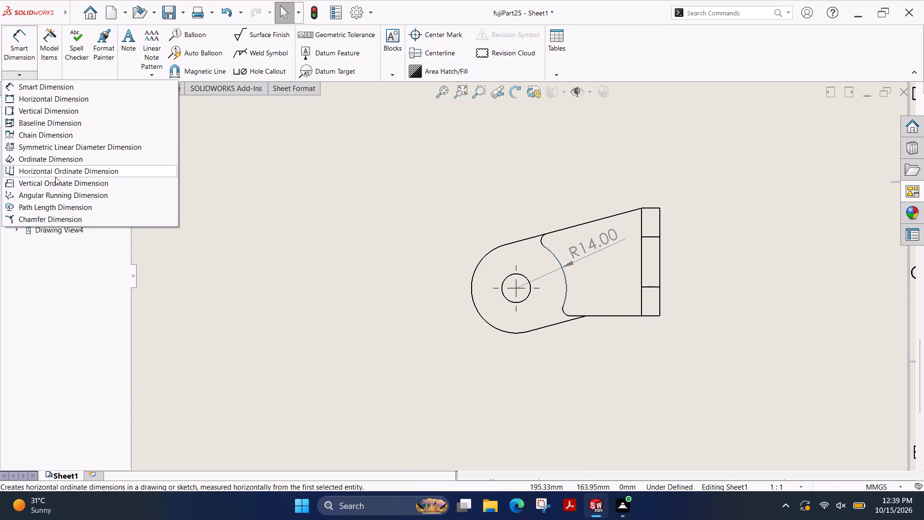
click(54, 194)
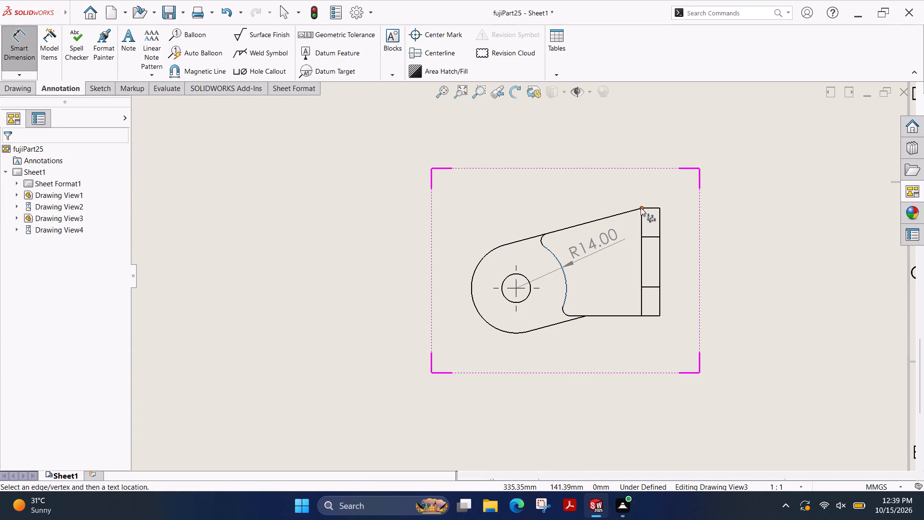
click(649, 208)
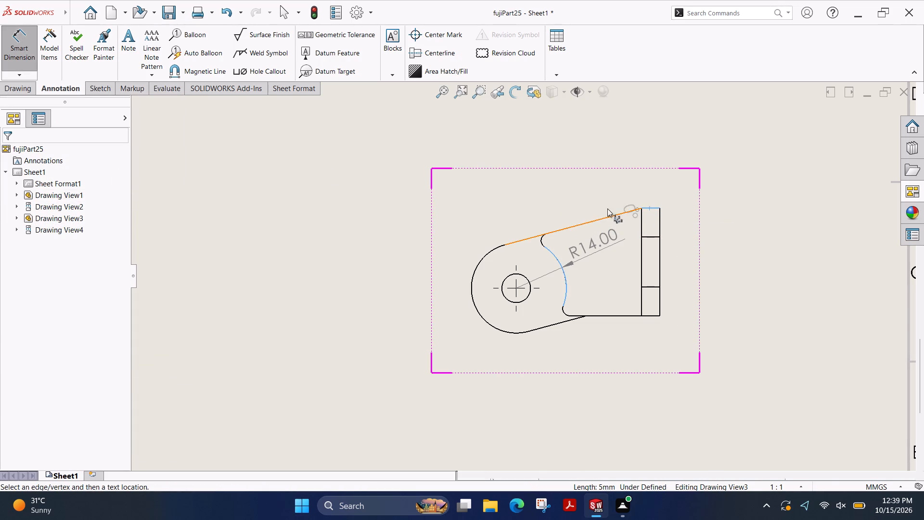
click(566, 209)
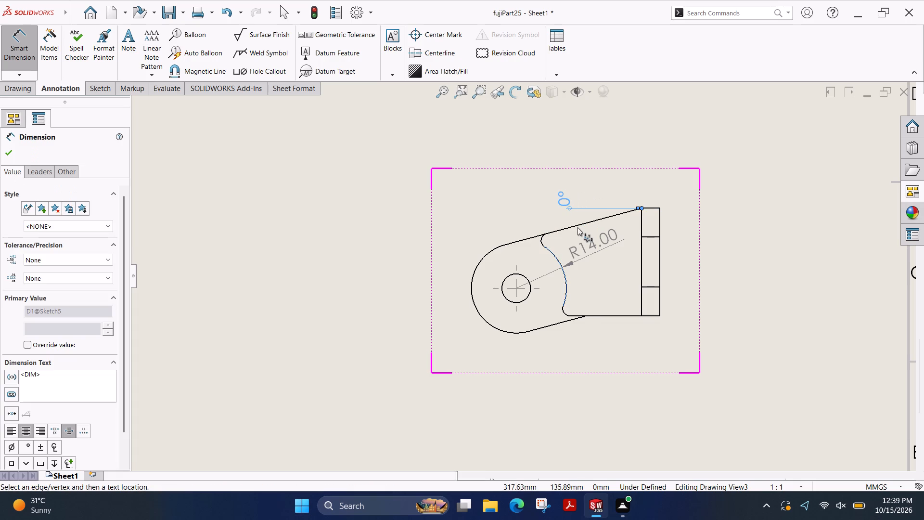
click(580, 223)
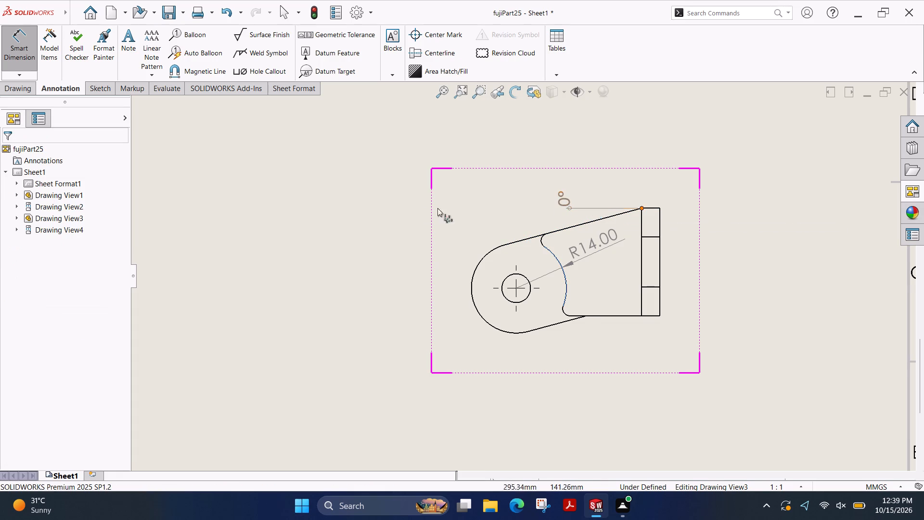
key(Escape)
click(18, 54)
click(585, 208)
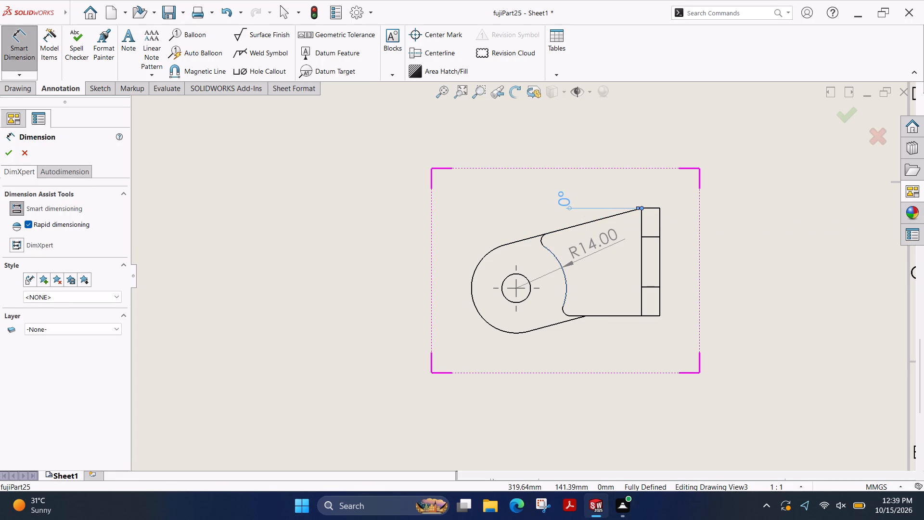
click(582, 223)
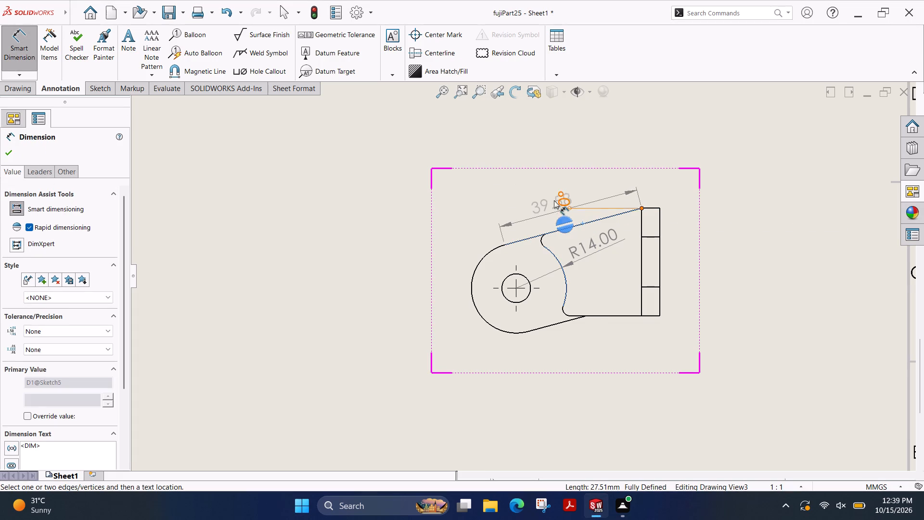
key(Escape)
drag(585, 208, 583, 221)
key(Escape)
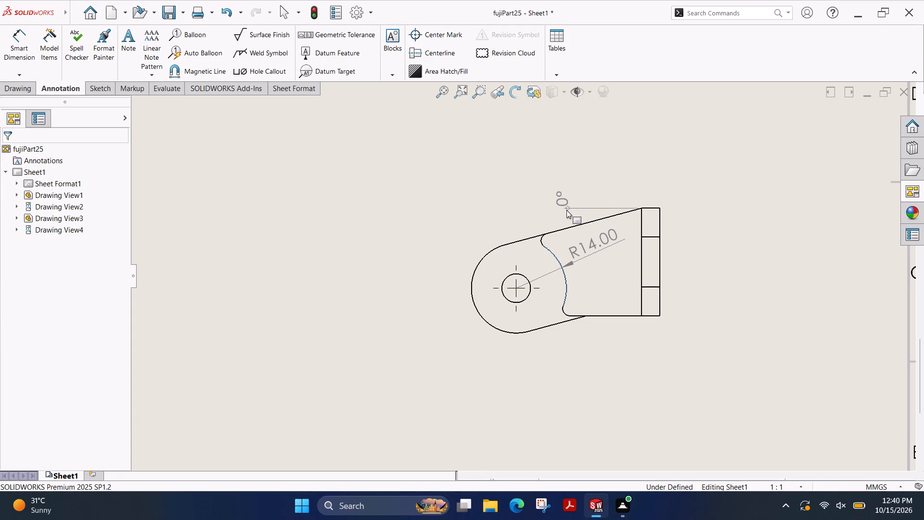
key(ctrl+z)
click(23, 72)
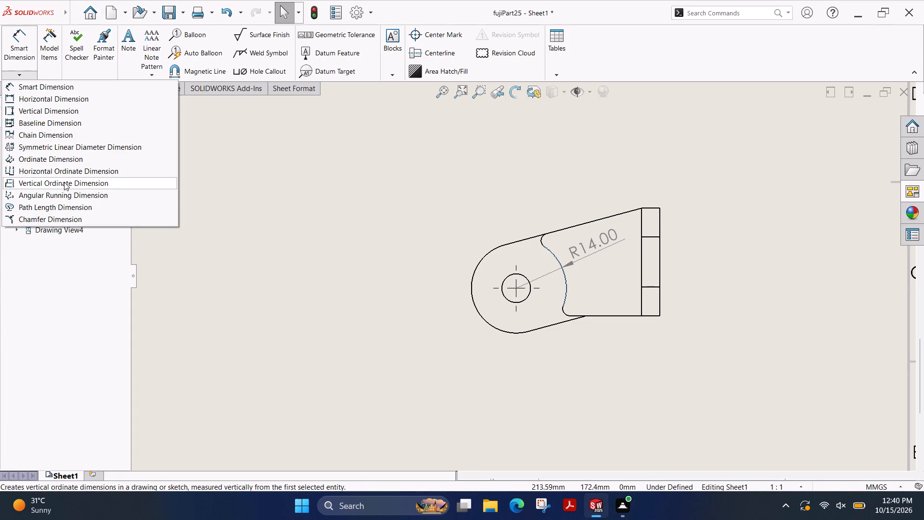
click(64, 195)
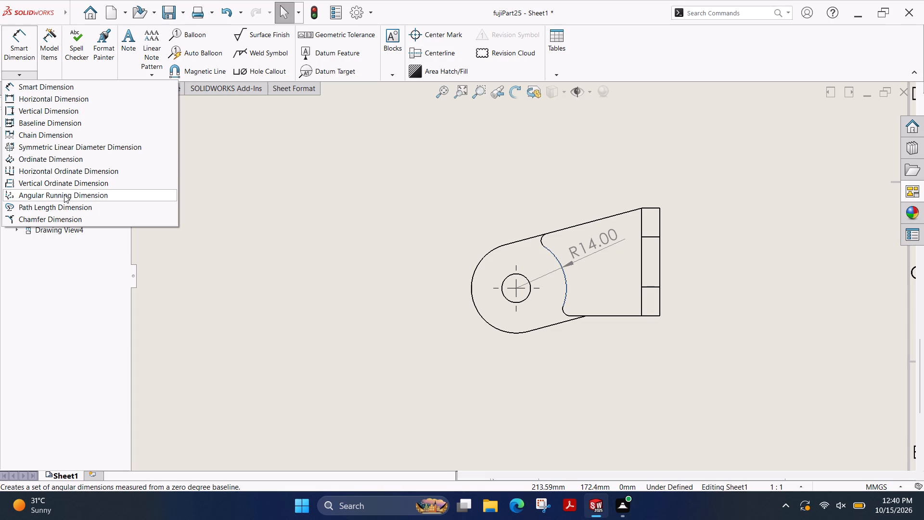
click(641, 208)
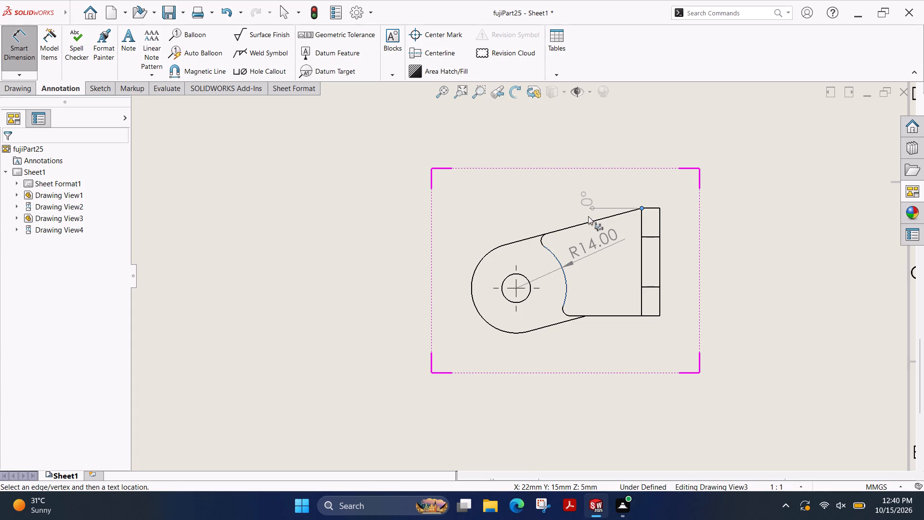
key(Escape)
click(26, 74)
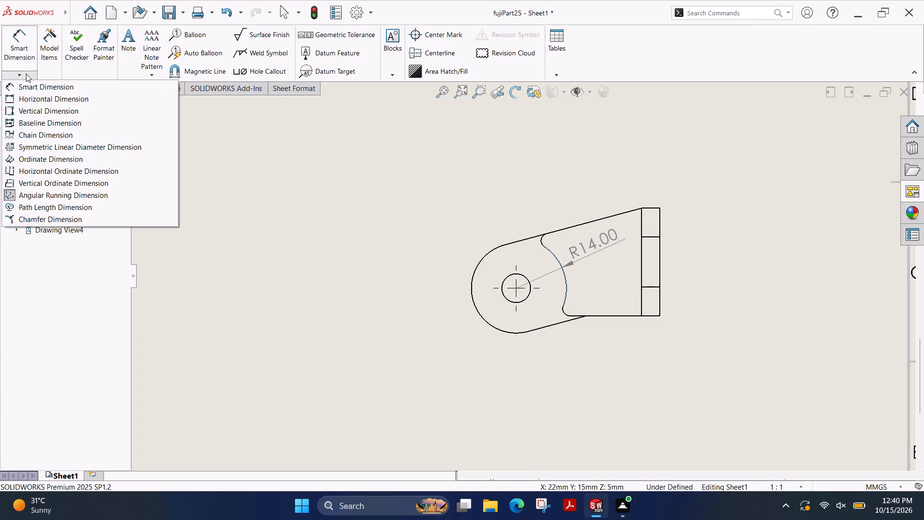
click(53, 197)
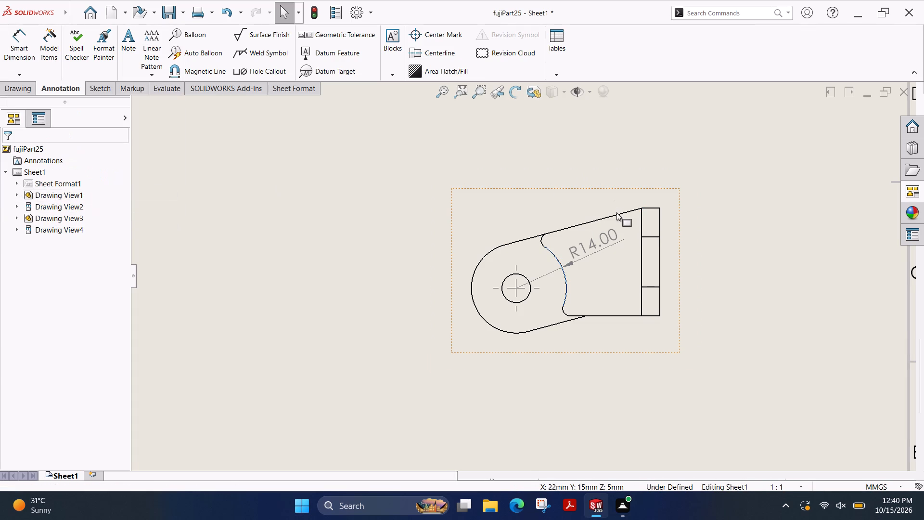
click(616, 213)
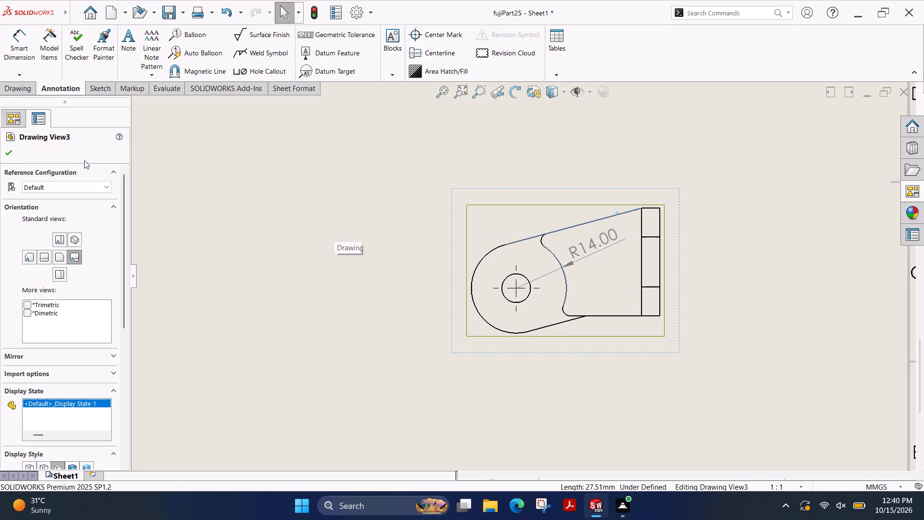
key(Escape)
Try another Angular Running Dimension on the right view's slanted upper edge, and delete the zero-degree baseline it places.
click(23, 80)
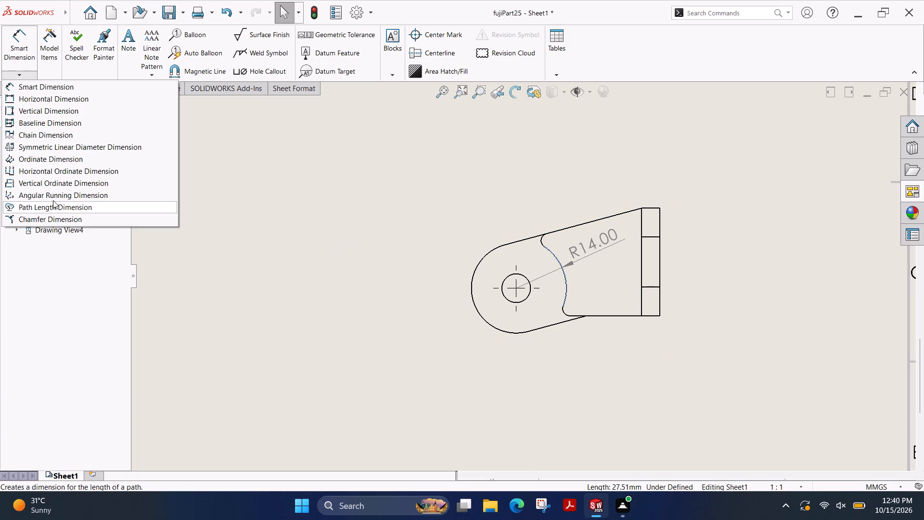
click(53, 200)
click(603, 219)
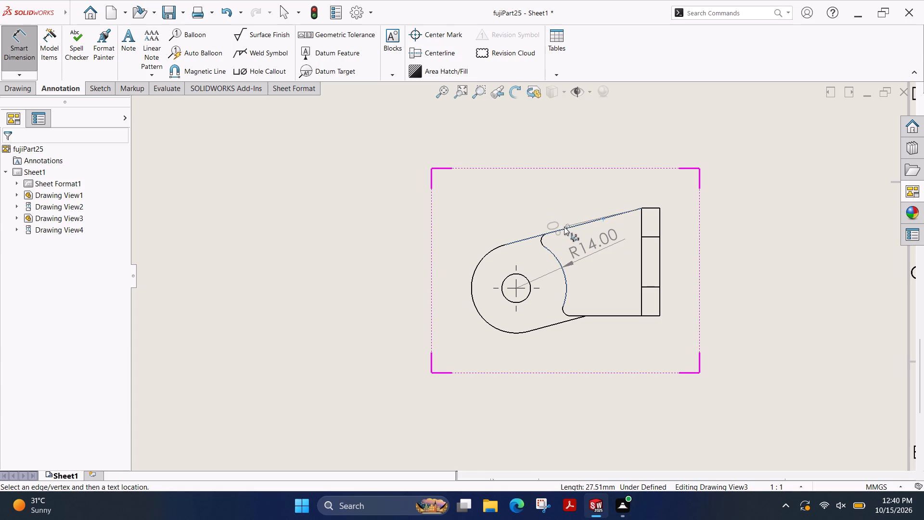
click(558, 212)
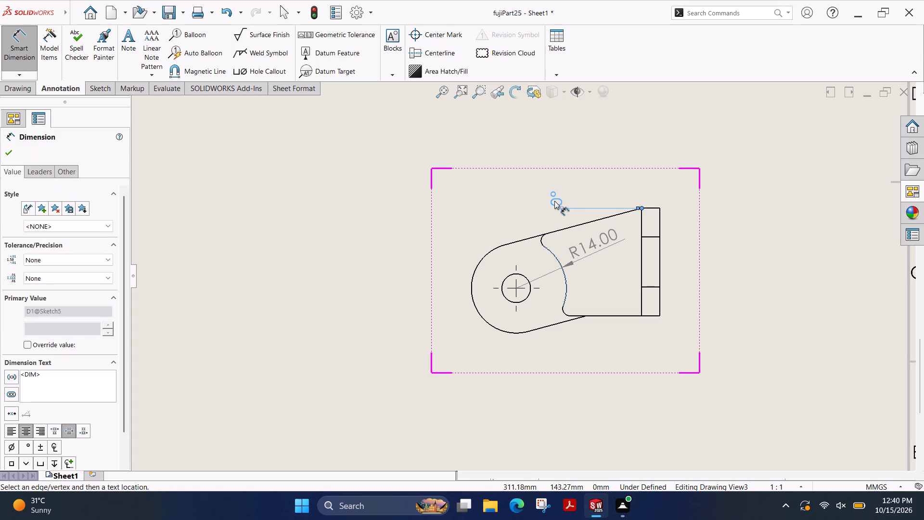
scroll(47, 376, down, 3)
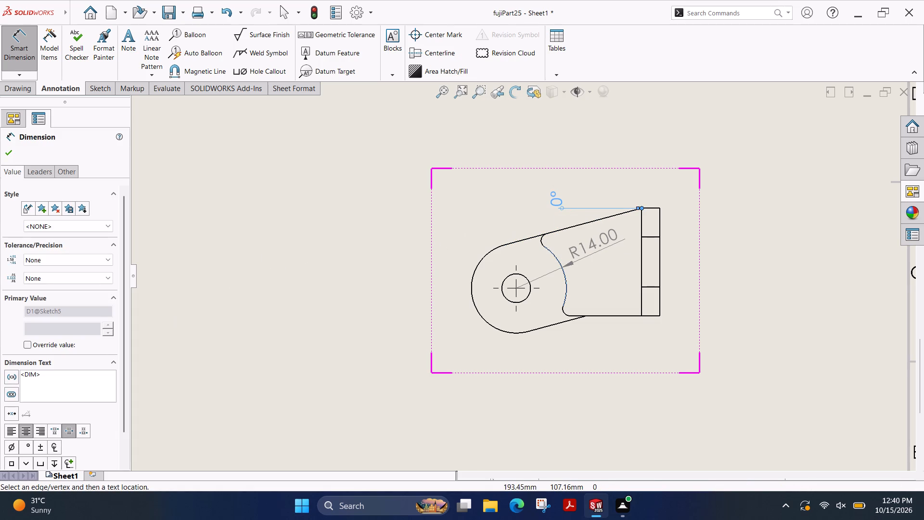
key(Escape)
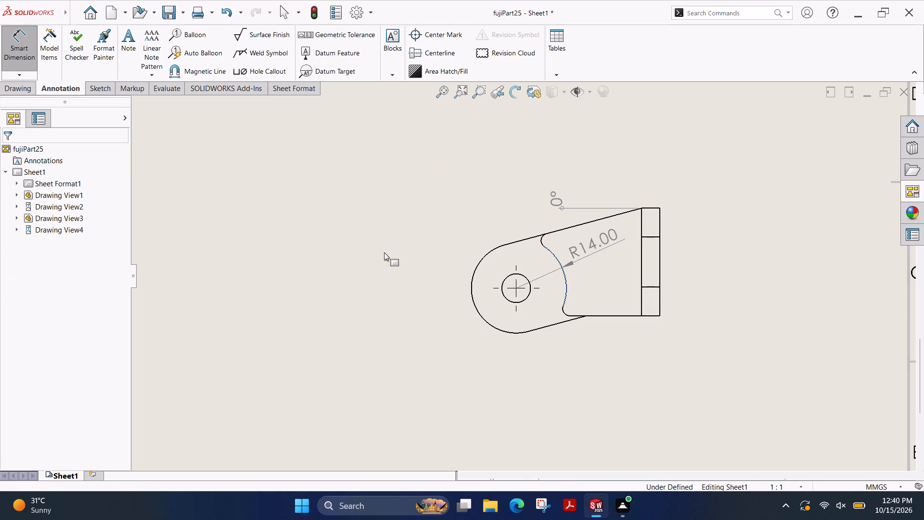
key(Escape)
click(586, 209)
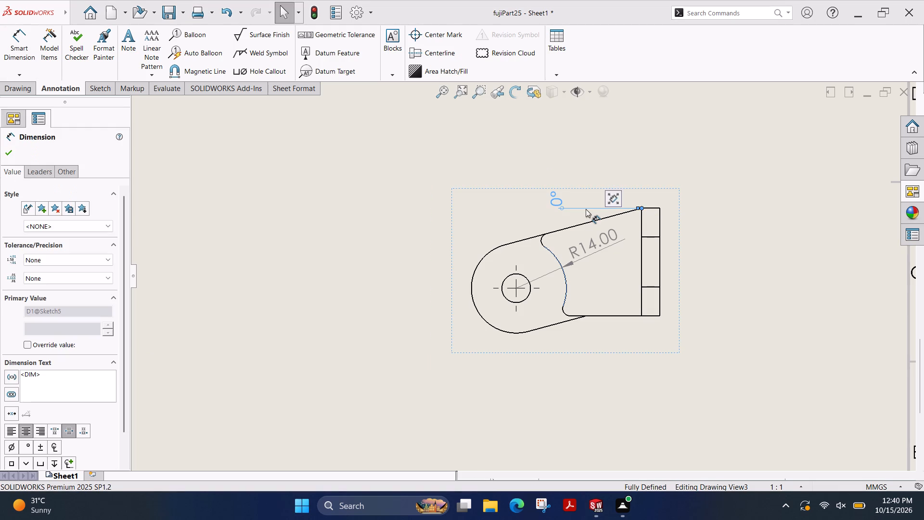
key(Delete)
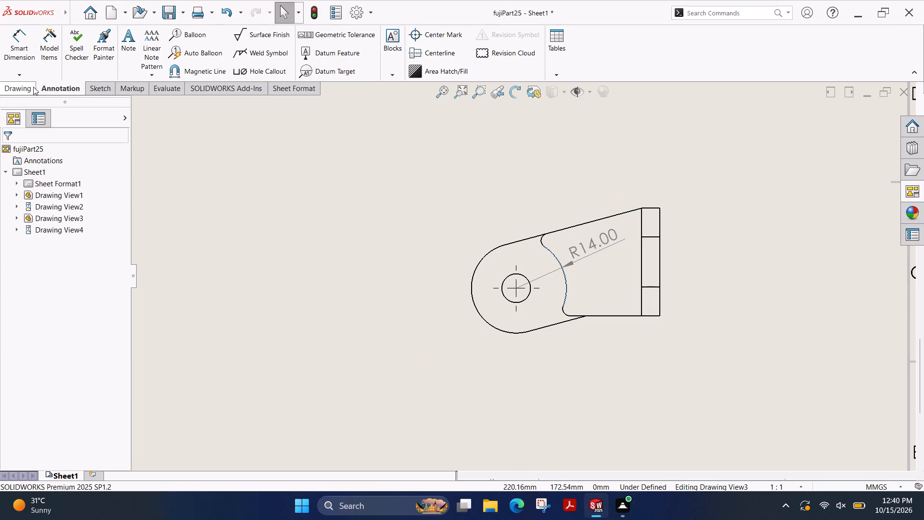
Sketch a horizontal reference line about 27.7 mm long from the slanted edge's upper corner toward the lug in the right view.
click(33, 87)
click(93, 88)
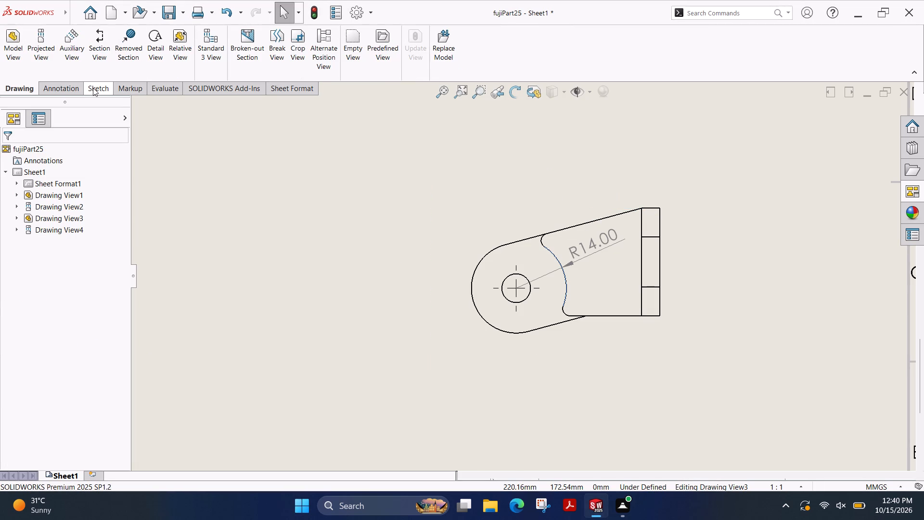
click(47, 37)
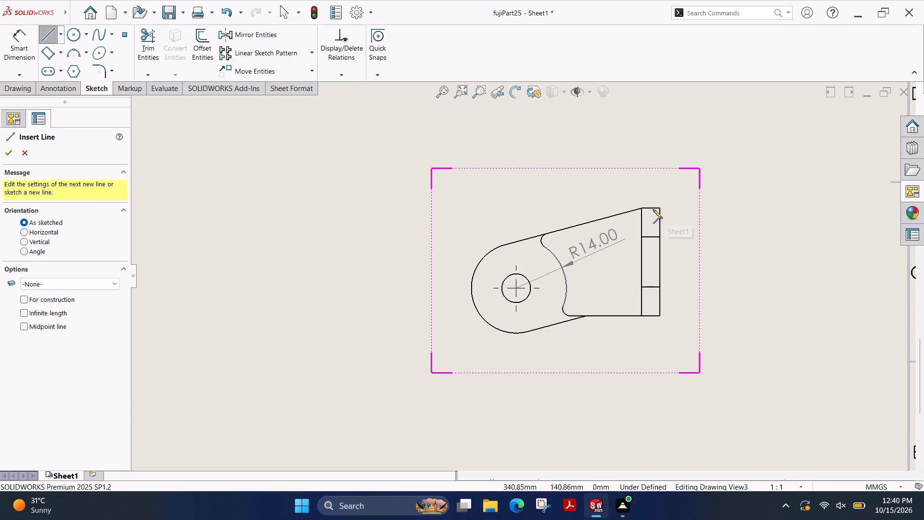
click(642, 209)
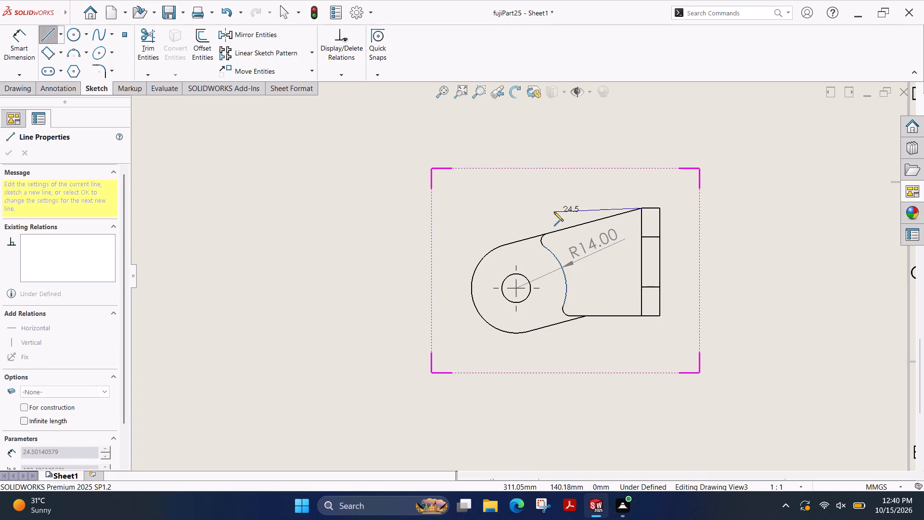
click(542, 209)
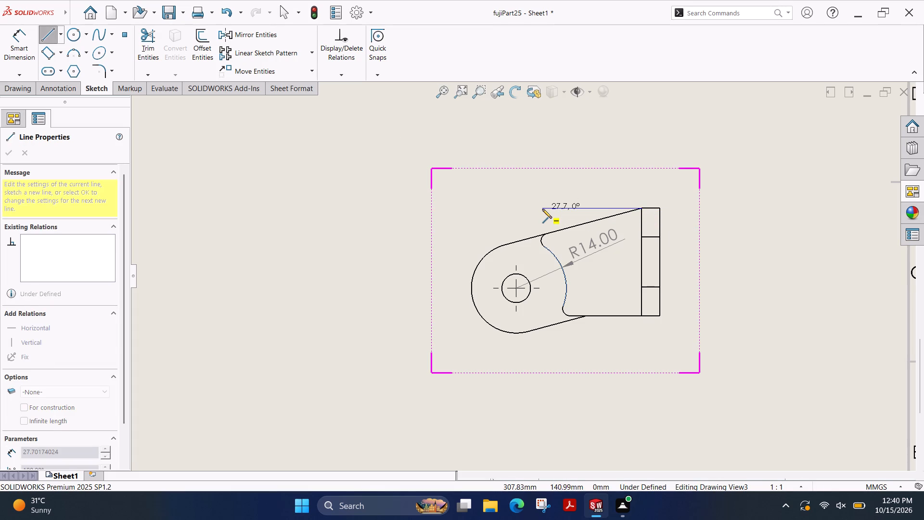
key(Escape)
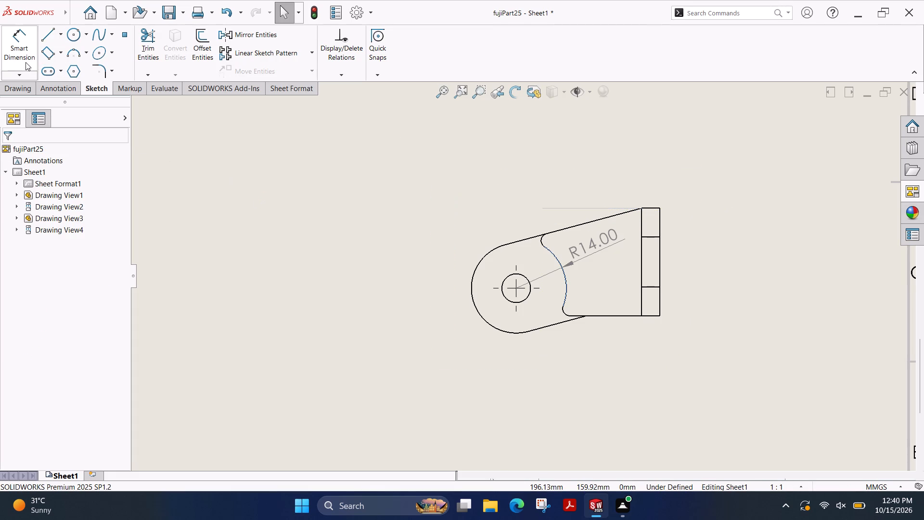
Dimension the angle between the horizontal reference line and the slanted upper edge beside the lug, as a driven dimension.
click(24, 55)
click(617, 209)
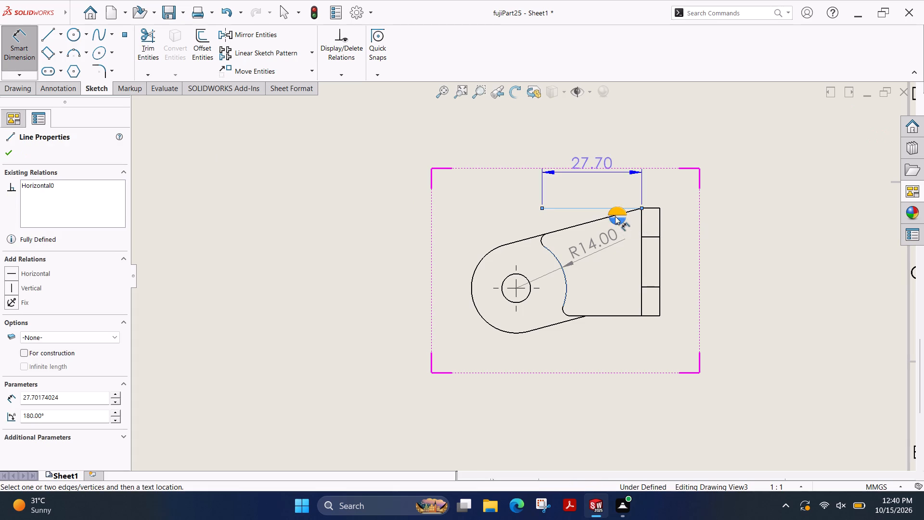
click(595, 221)
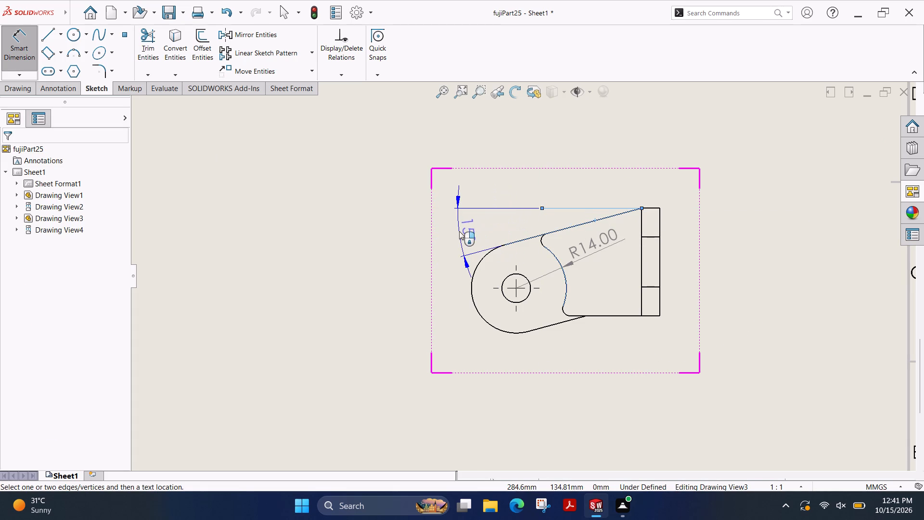
click(459, 231)
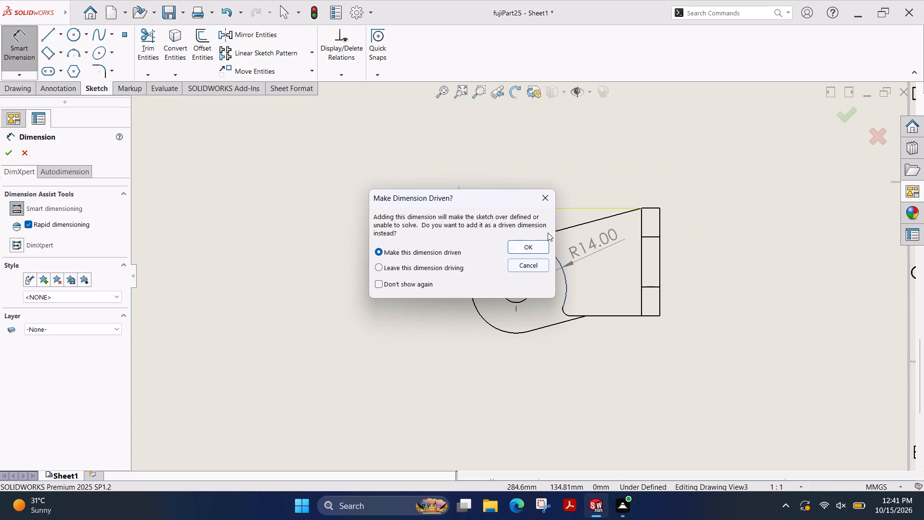
click(533, 243)
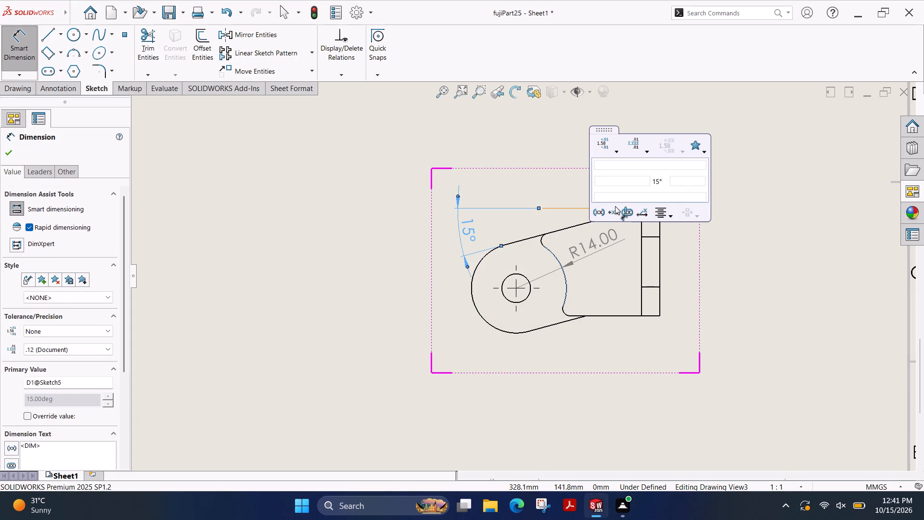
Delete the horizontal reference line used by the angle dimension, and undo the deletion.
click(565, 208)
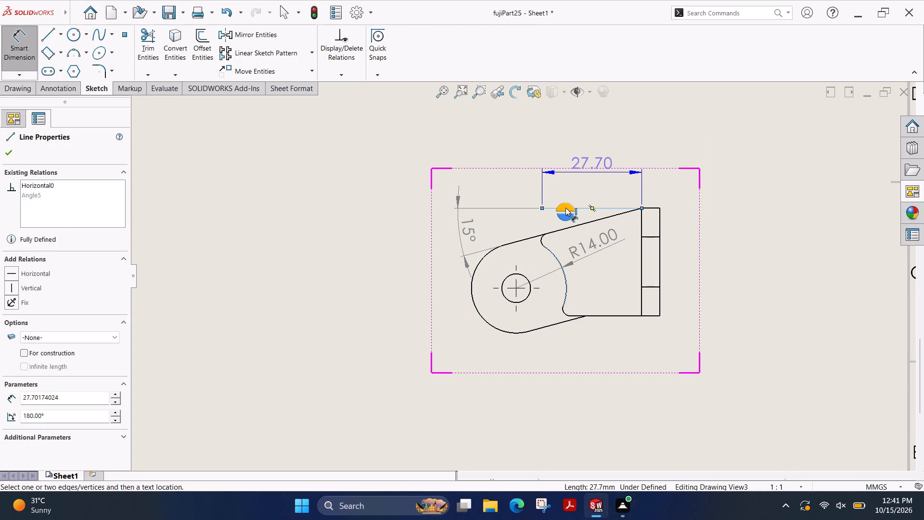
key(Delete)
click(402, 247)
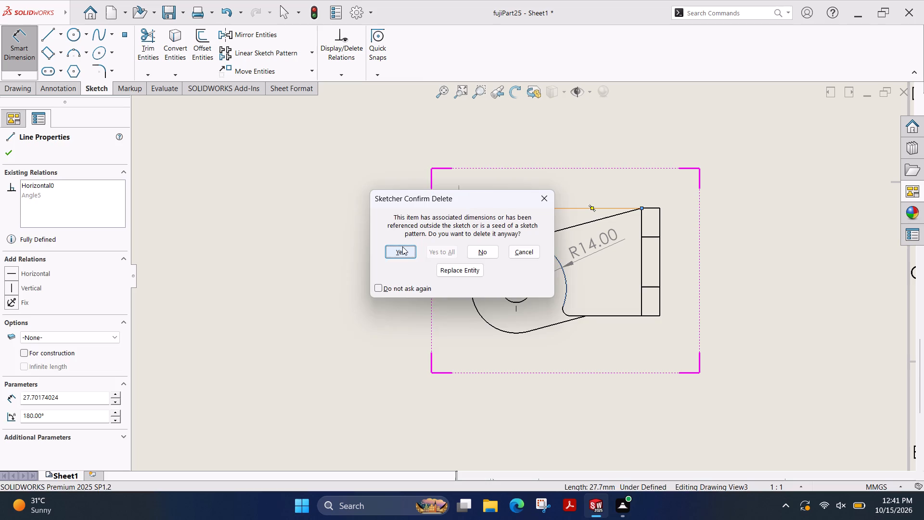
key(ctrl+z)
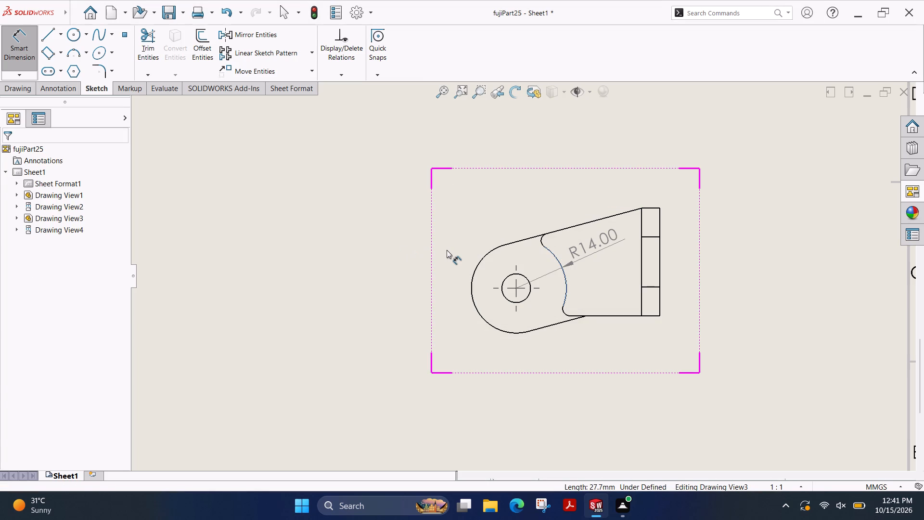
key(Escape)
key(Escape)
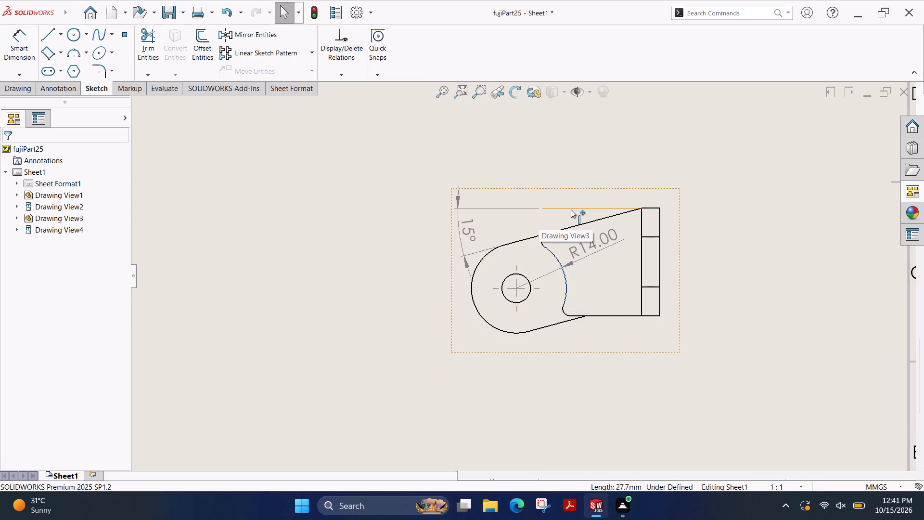
Shorten the horizontal reference line to about 7 mm by moving its free end toward the plate.
click(571, 209)
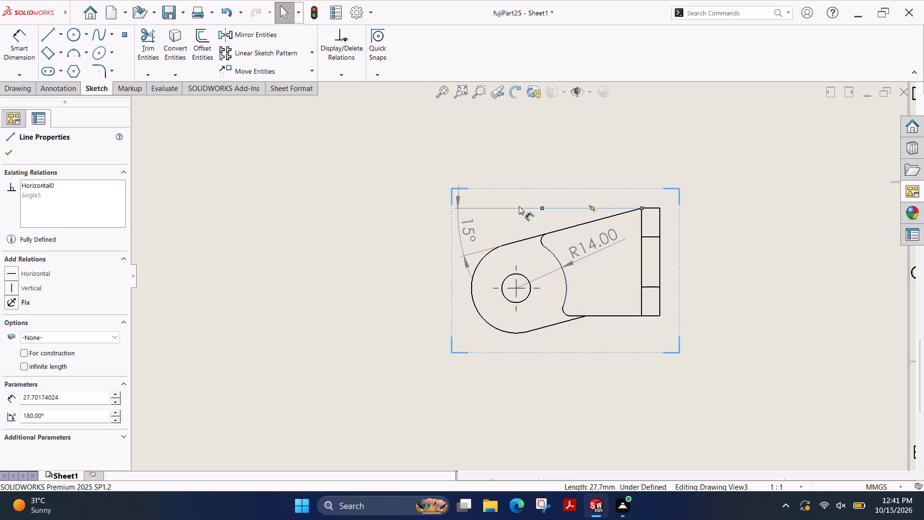
drag(540, 209, 587, 210)
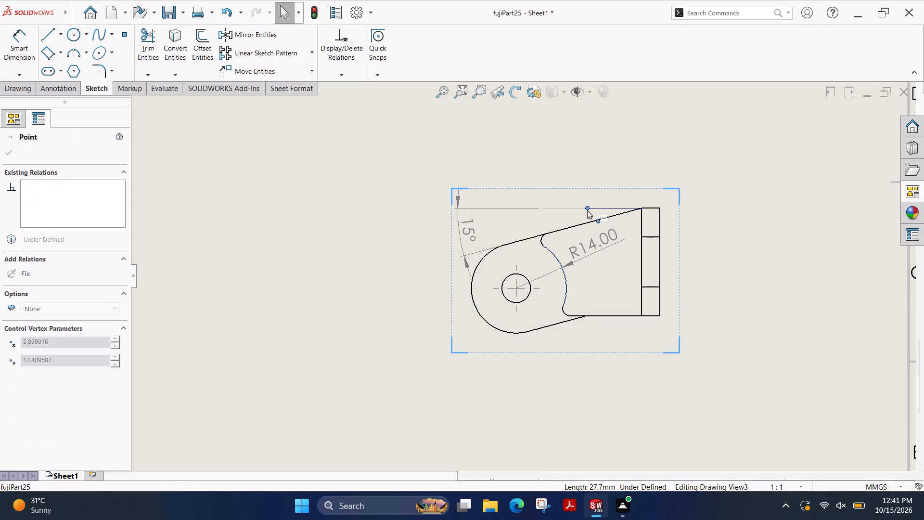
drag(587, 210, 616, 174)
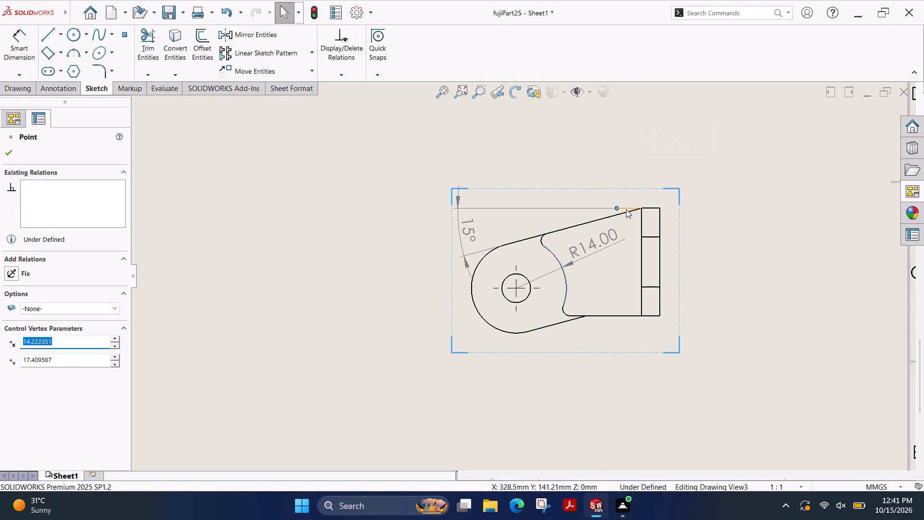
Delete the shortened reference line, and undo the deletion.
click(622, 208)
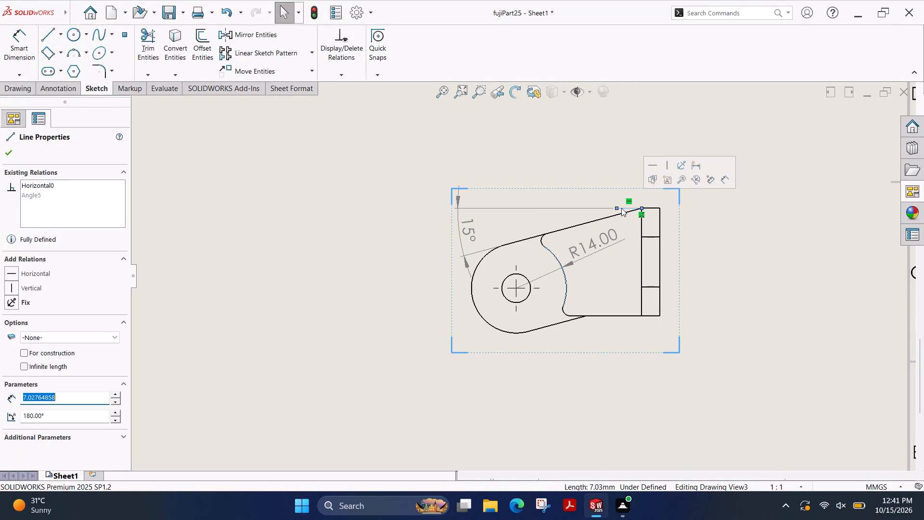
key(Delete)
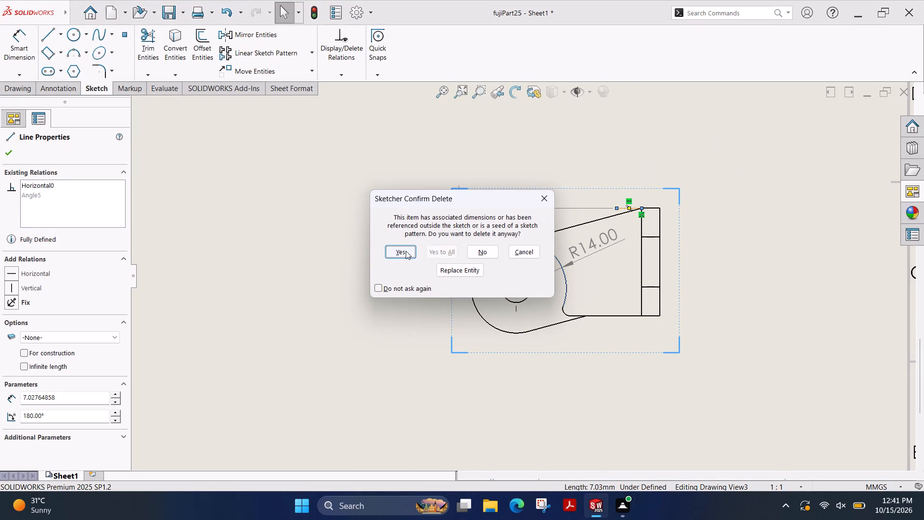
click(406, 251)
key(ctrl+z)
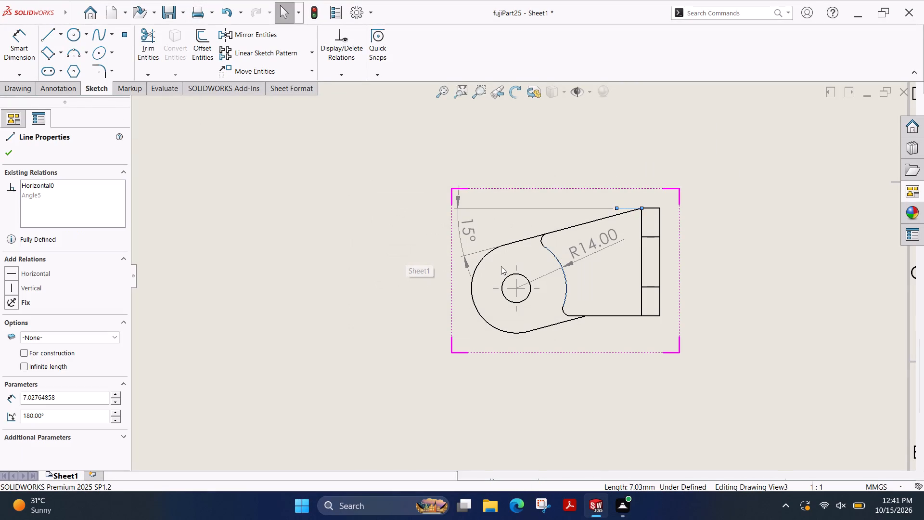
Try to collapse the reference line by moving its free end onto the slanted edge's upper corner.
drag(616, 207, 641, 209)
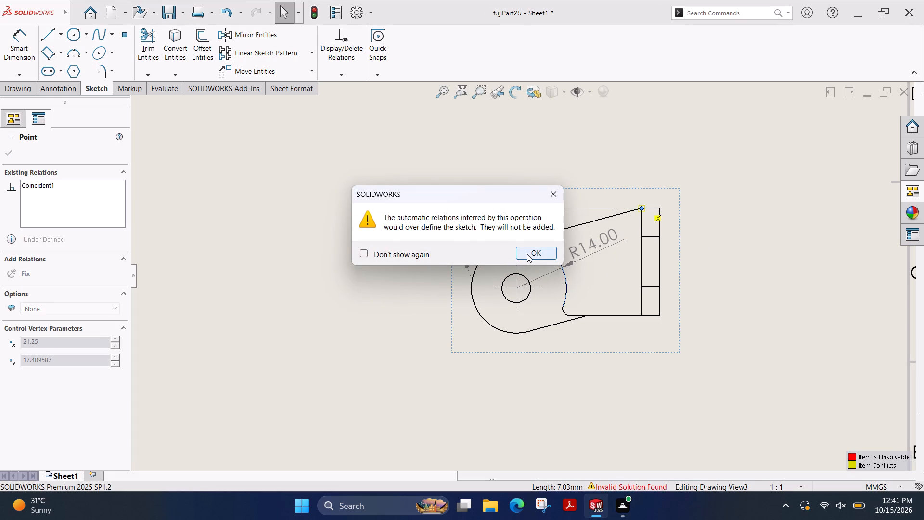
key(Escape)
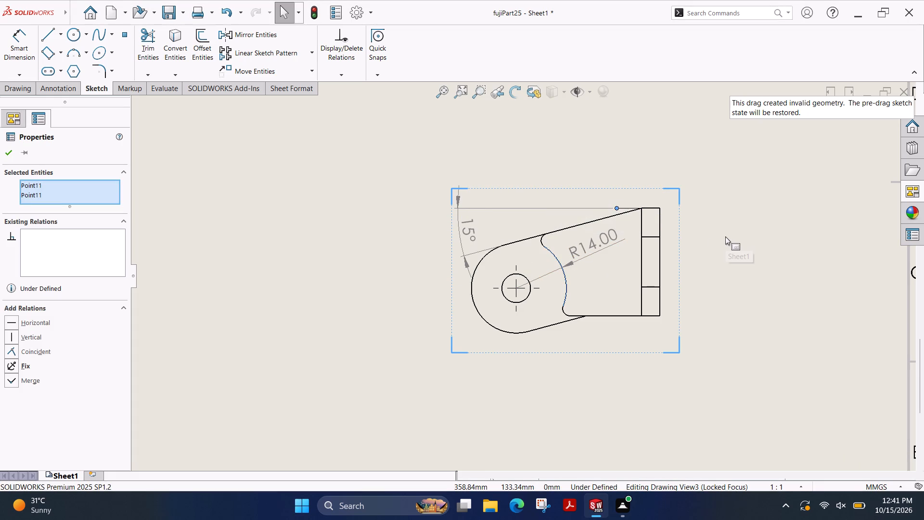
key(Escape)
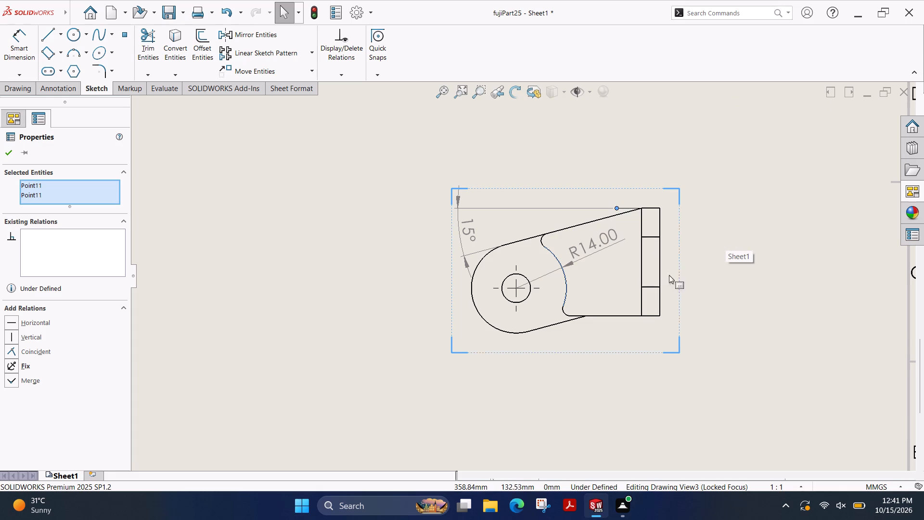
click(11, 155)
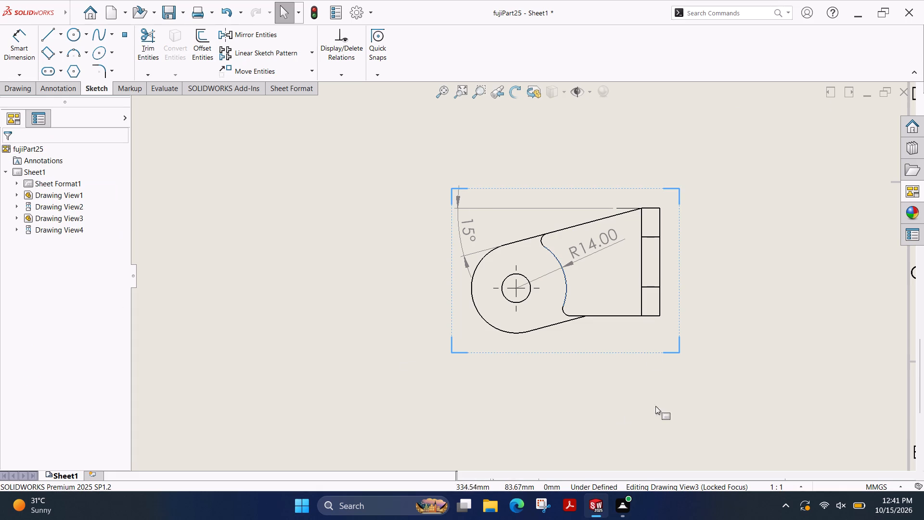
Examine the sketch relations of the short horizontal reference line in the right view.
right_click(625, 208)
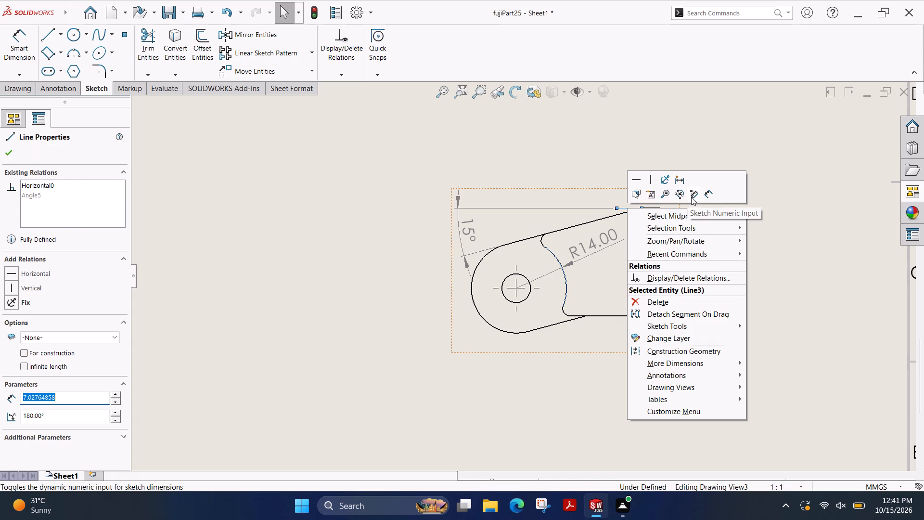
click(654, 280)
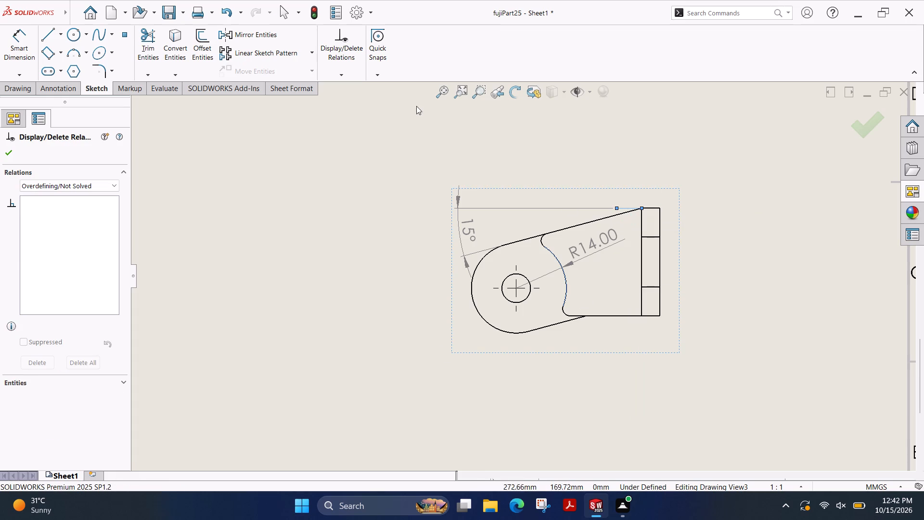
key(Escape)
click(348, 74)
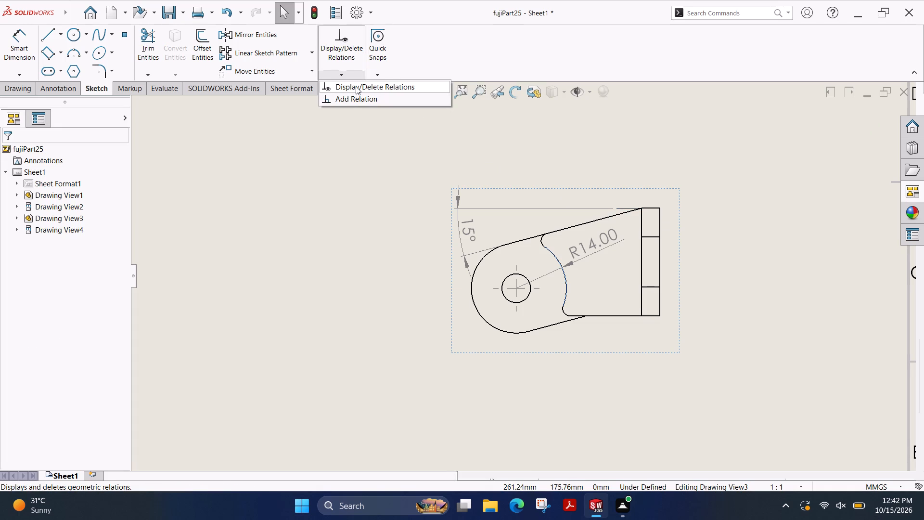
click(356, 86)
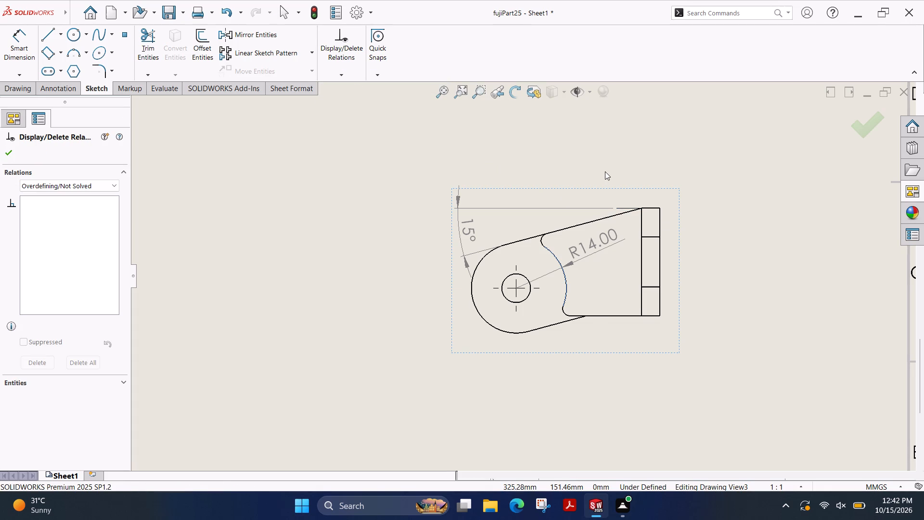
click(628, 207)
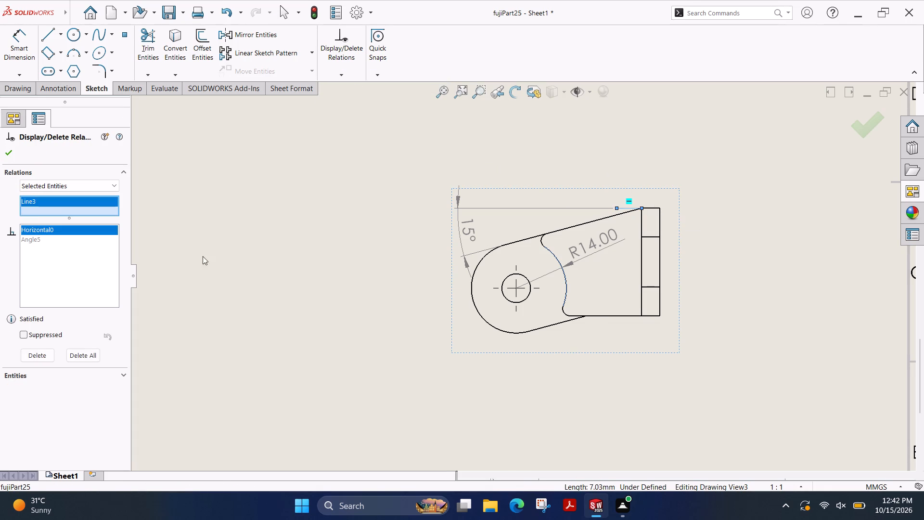
scroll(47, 334, down, 1)
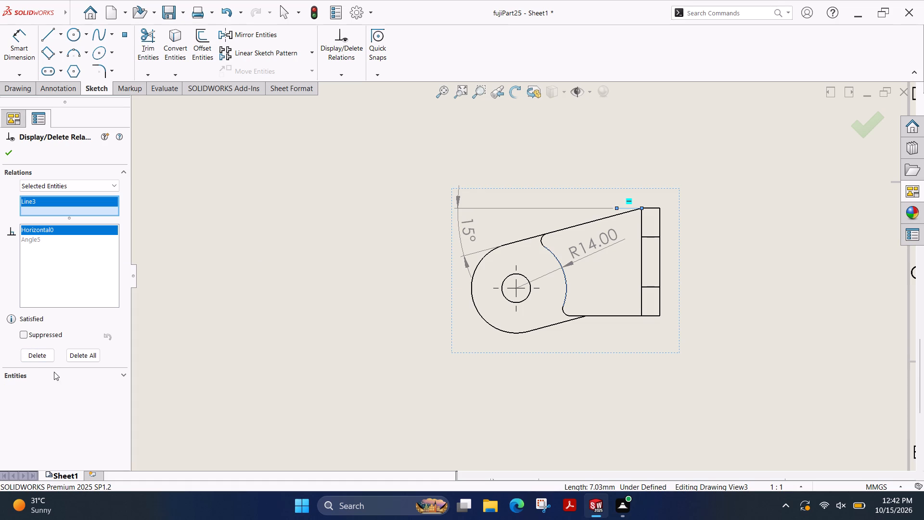
click(54, 372)
click(52, 373)
key(Escape)
key(Escape)
Dimension the radius of the lug's rounded outer end in the right view, placing the text outside, diagonally below the lug.
scroll(616, 204, down, 1)
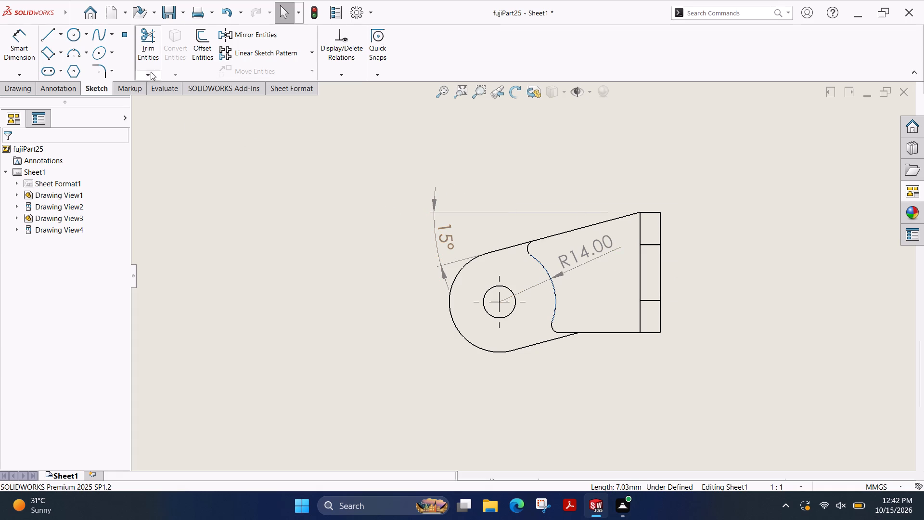
click(22, 46)
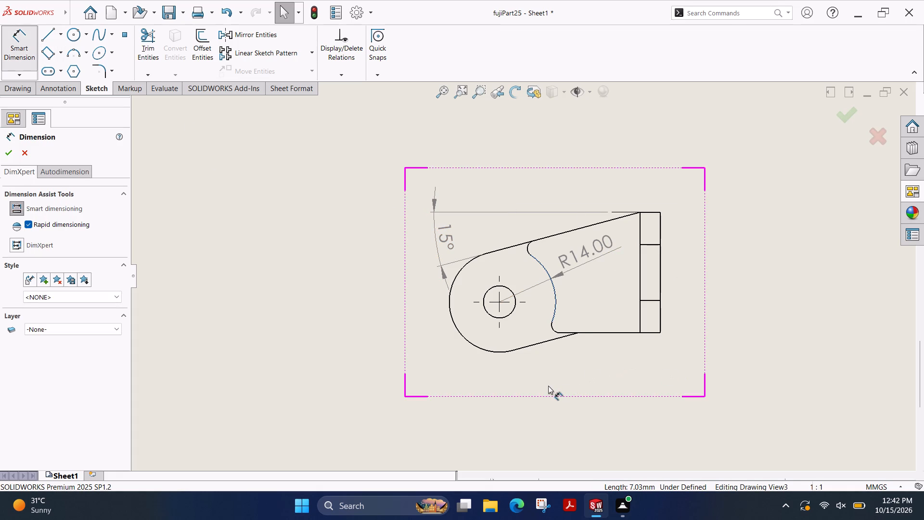
click(48, 94)
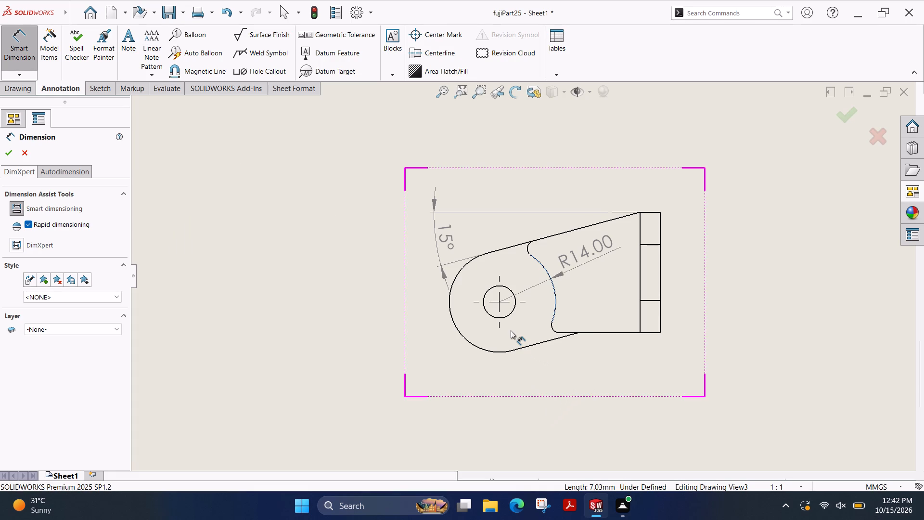
click(472, 346)
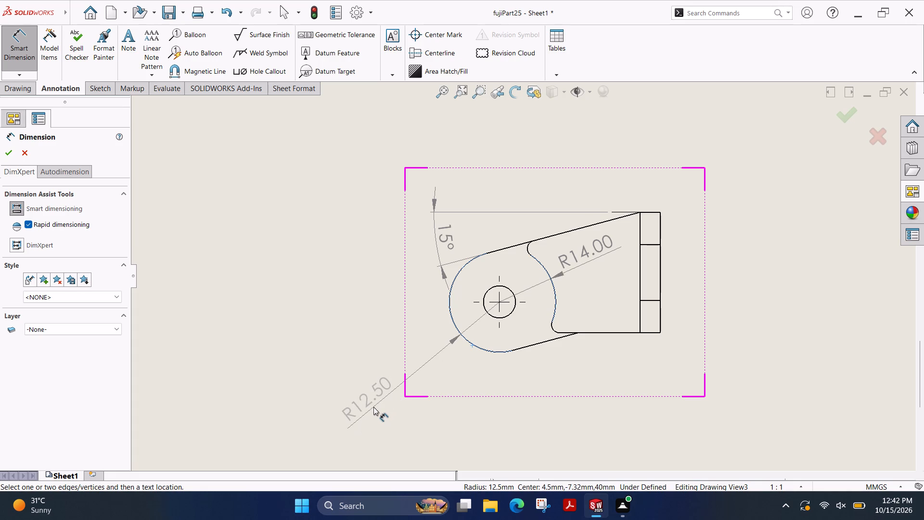
click(373, 407)
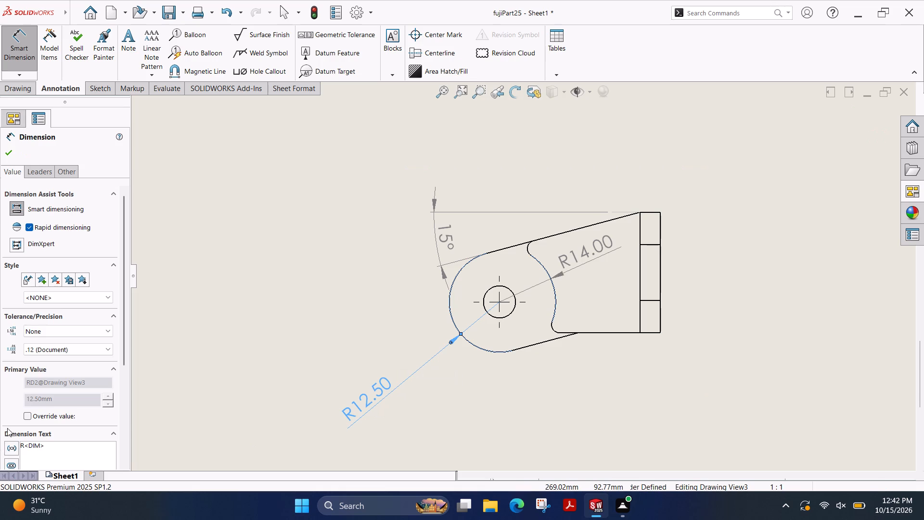
Examine the precision, override and text properties of the lug's outer end radius dimension in the right view.
scroll(38, 412, down, 3)
scroll(94, 304, up, 1)
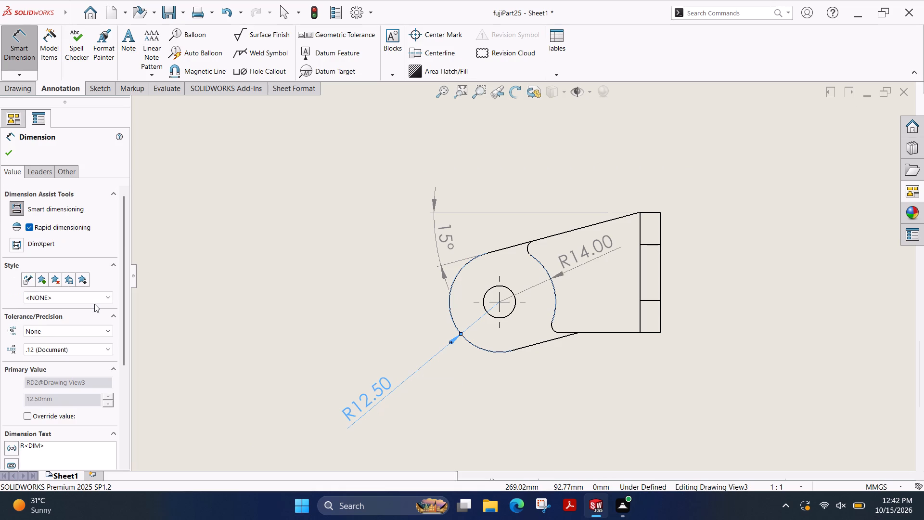
scroll(94, 304, up, 2)
scroll(77, 266, down, 3)
scroll(77, 266, up, 2)
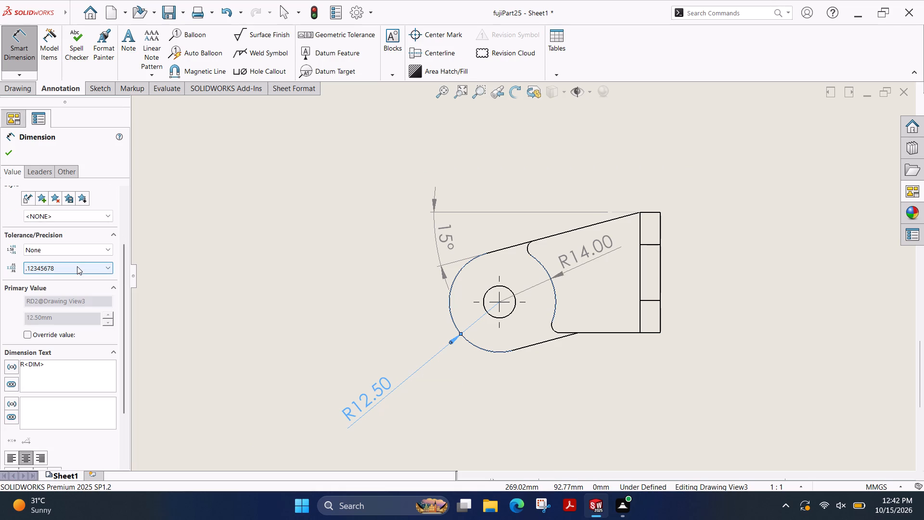
scroll(54, 292, up, 1)
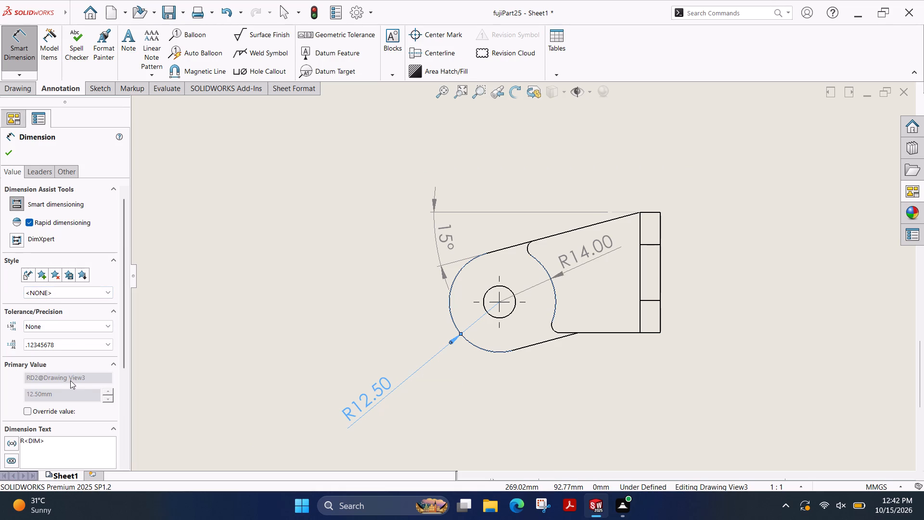
scroll(71, 380, up, 1)
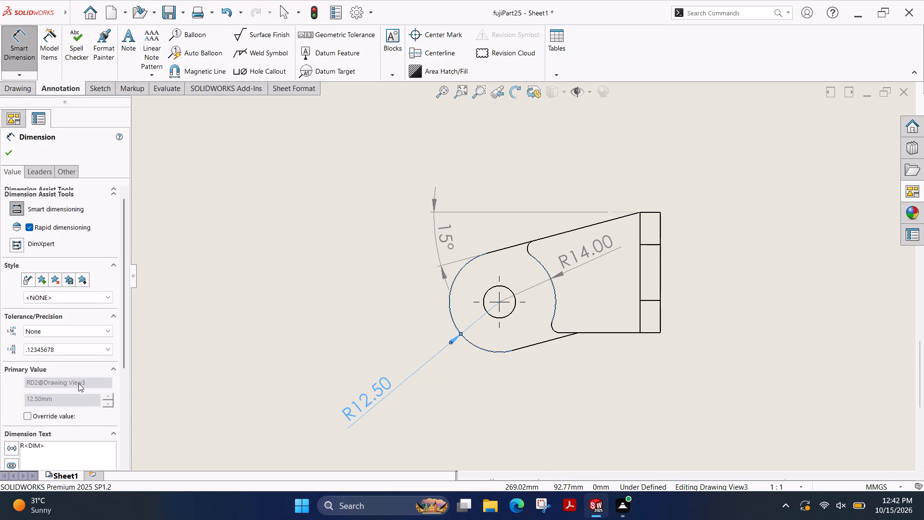
click(58, 416)
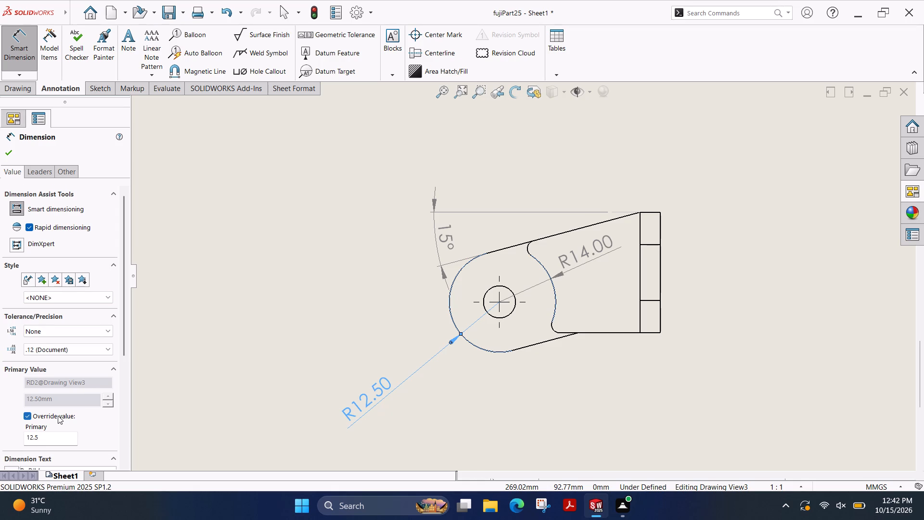
click(58, 416)
scroll(77, 401, down, 4)
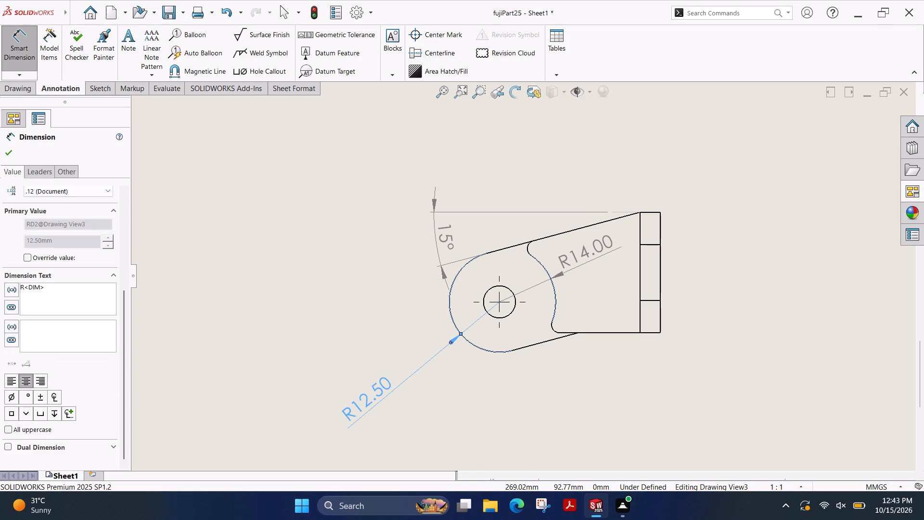
click(12, 150)
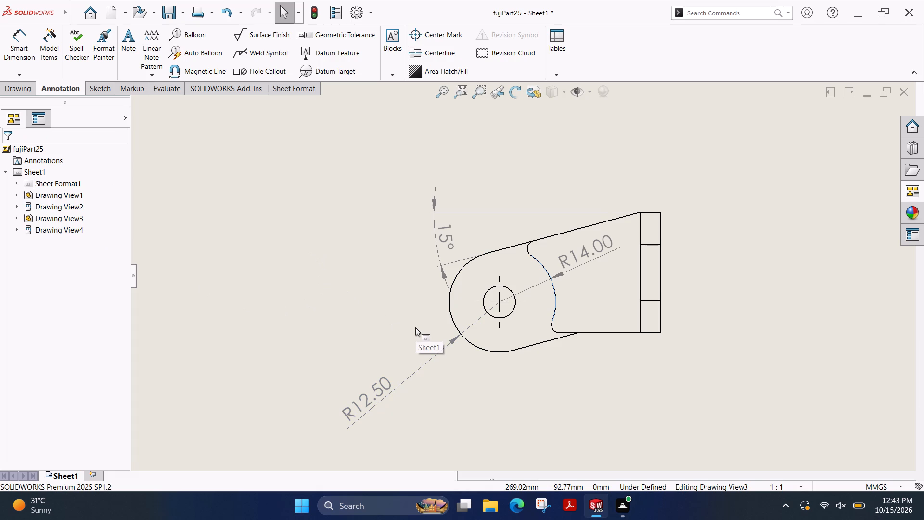
Dimension the lug hole's diameter in the right view, placing the text outside the lug's rounded end, above the R12.50 dimension.
click(492, 316)
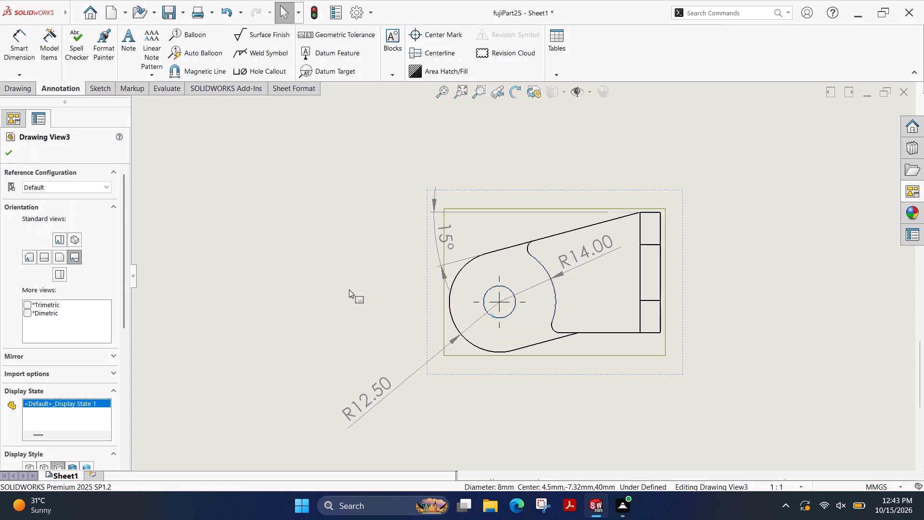
key(Escape)
click(24, 52)
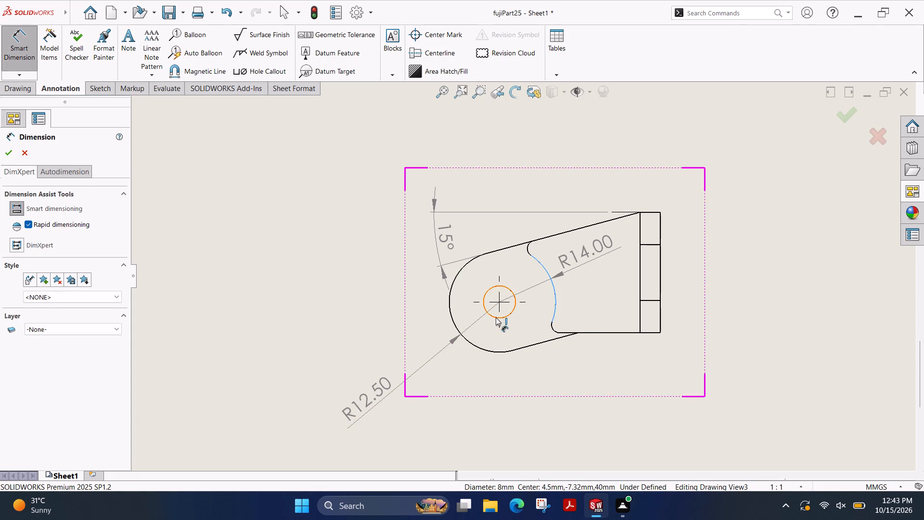
click(496, 317)
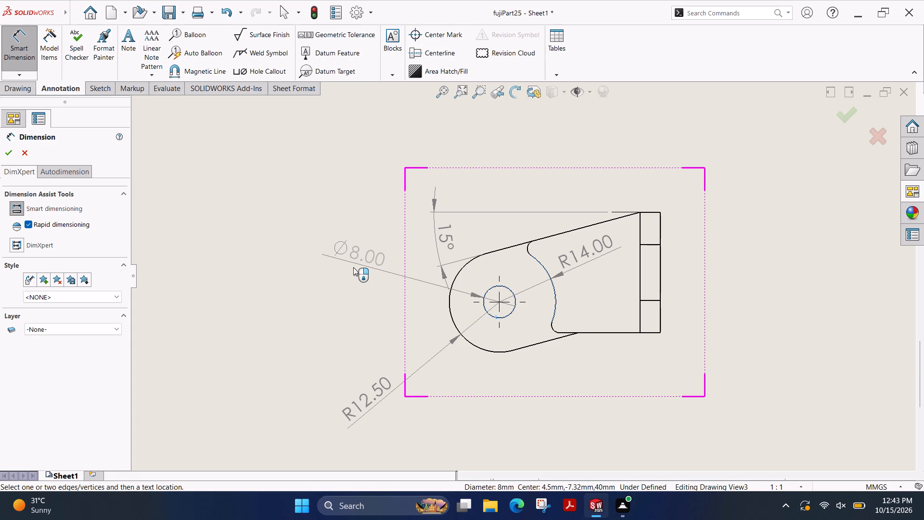
click(353, 267)
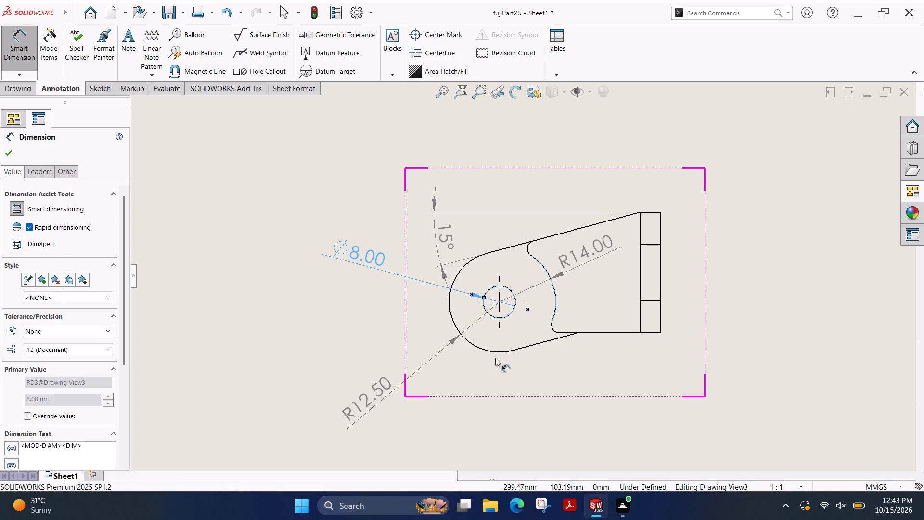
click(494, 352)
key(Escape)
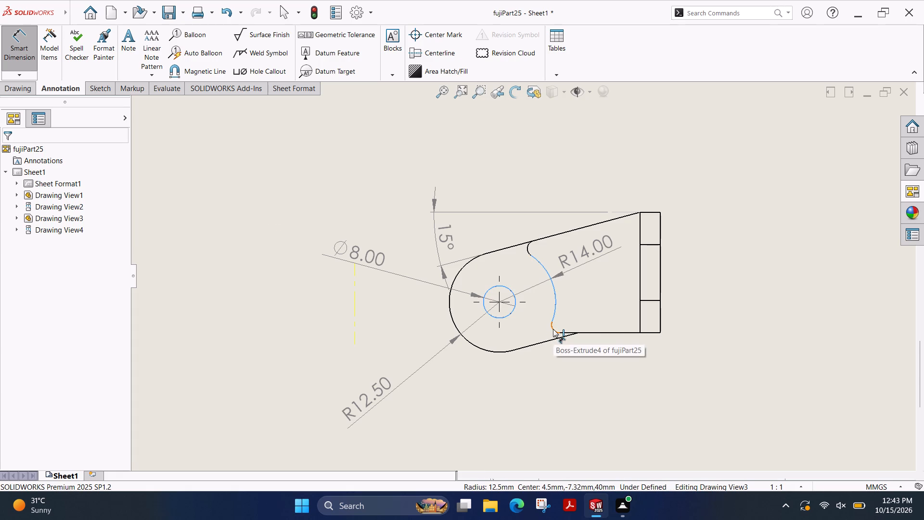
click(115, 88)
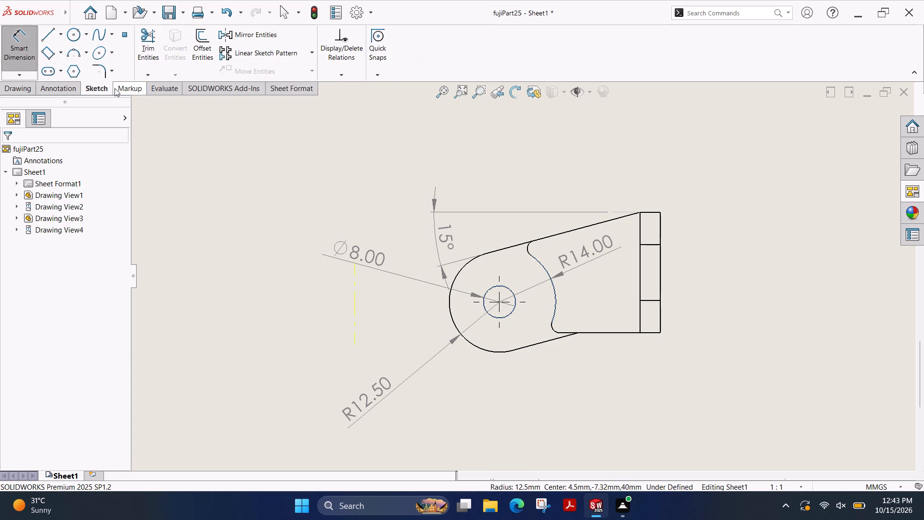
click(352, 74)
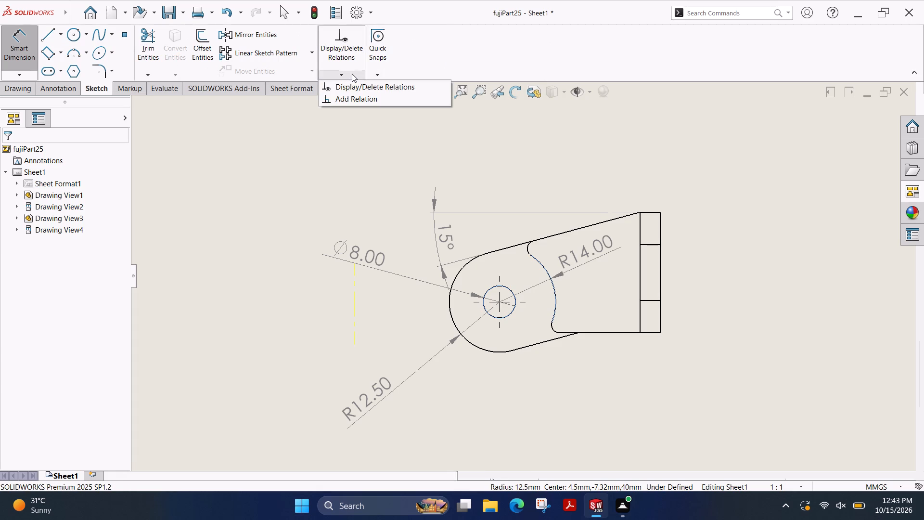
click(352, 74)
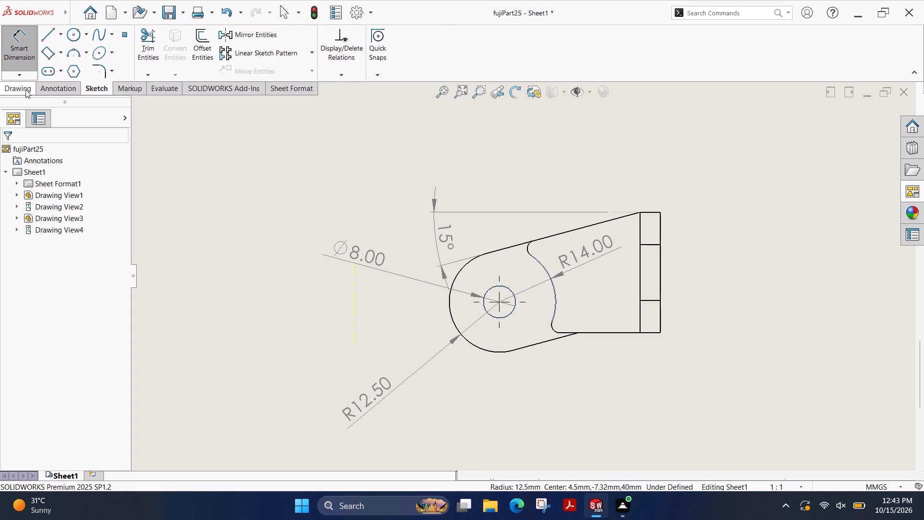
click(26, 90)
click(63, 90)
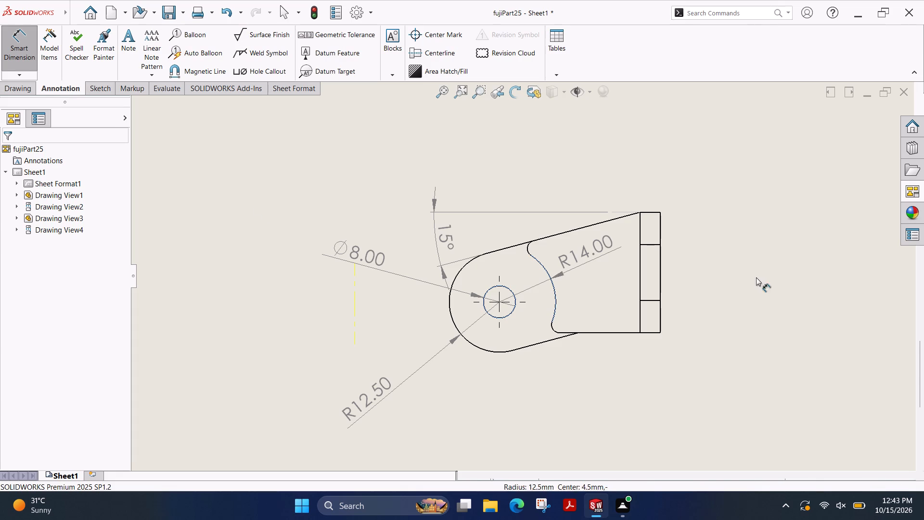
Dimension the radius of the small lower fillet beside the lug in the right view, placing the text below the view.
click(553, 328)
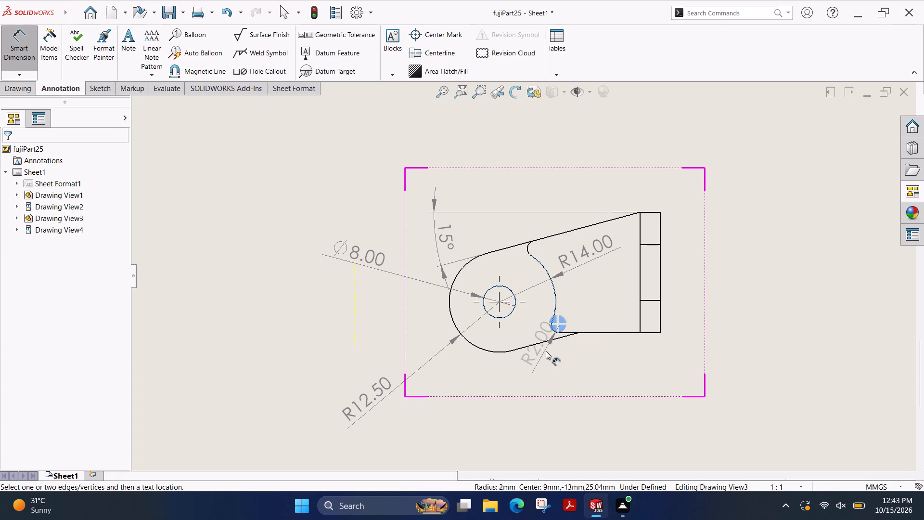
click(520, 405)
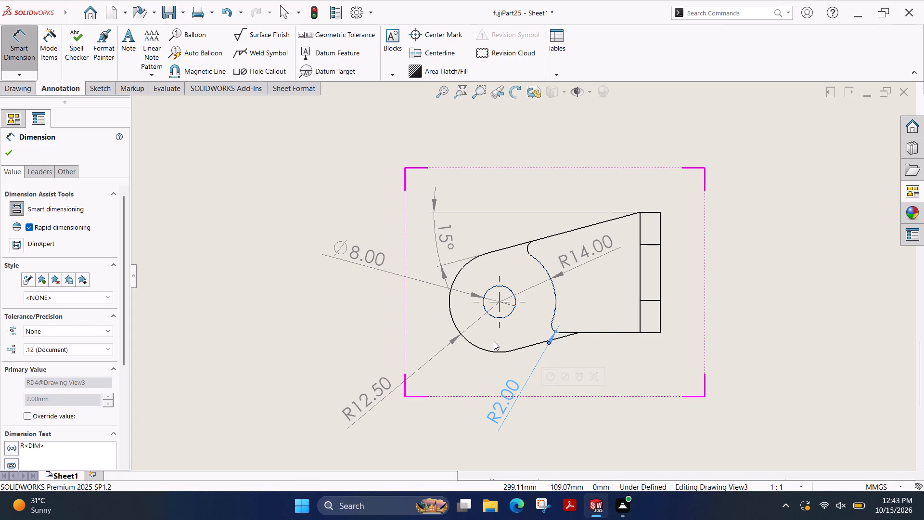
click(7, 155)
Move the right view horizontally across the sheet, closer to the front view.
scroll(566, 285, down, 2)
scroll(566, 285, up, 6)
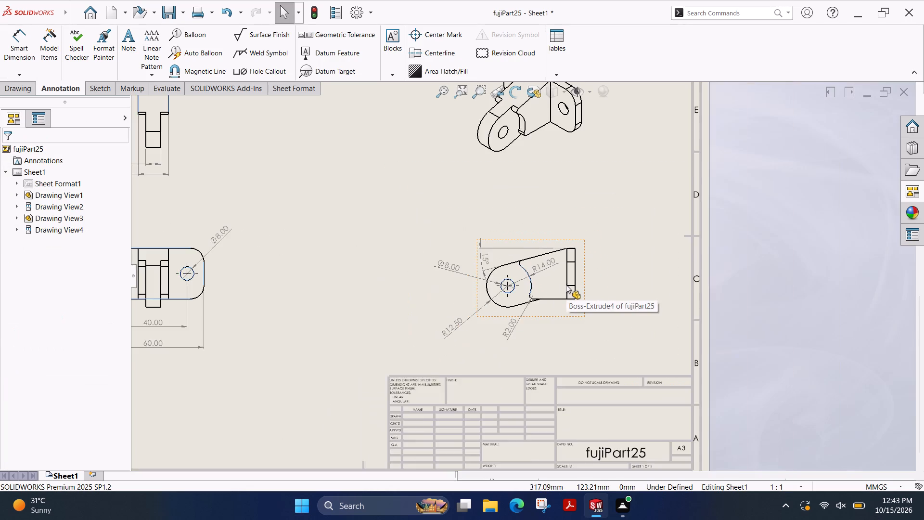
scroll(566, 285, up, 2)
drag(504, 249, 457, 250)
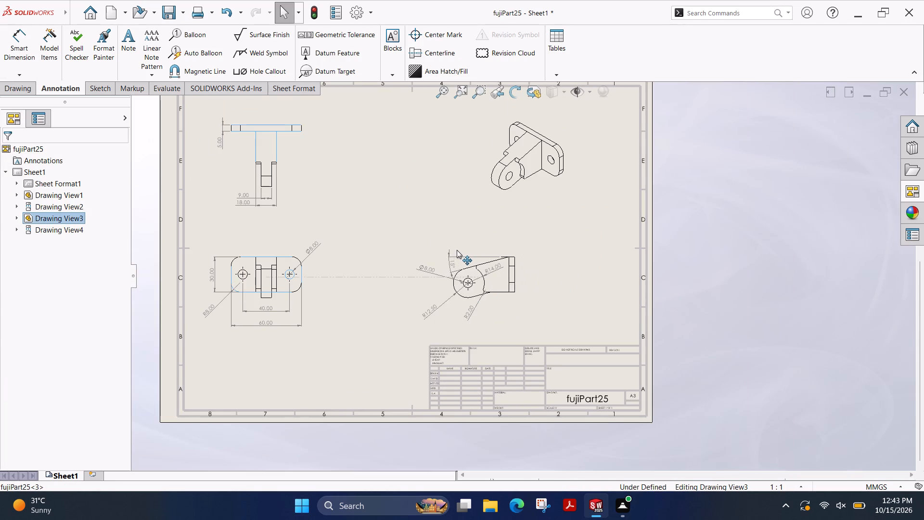
drag(457, 250, 438, 250)
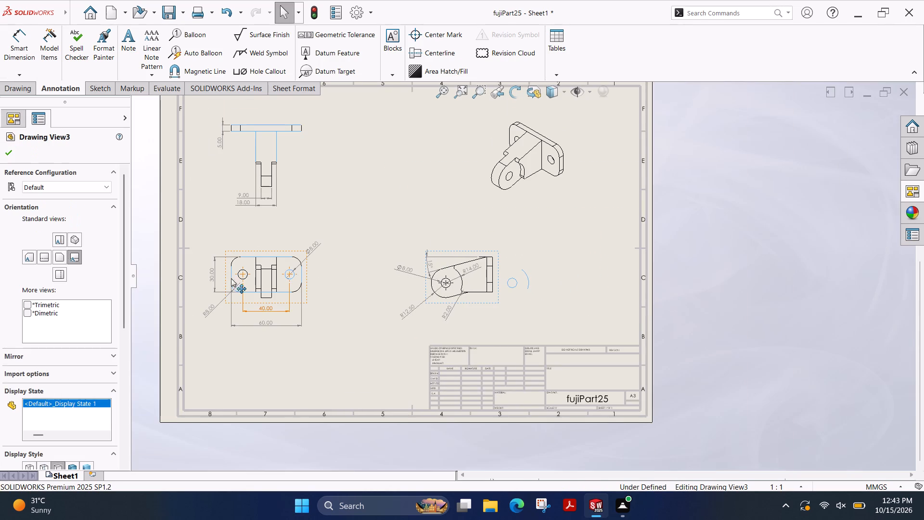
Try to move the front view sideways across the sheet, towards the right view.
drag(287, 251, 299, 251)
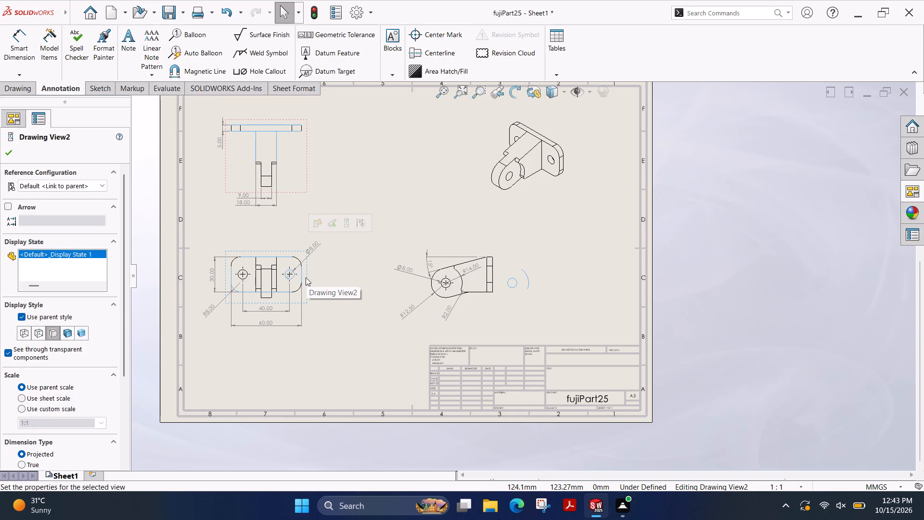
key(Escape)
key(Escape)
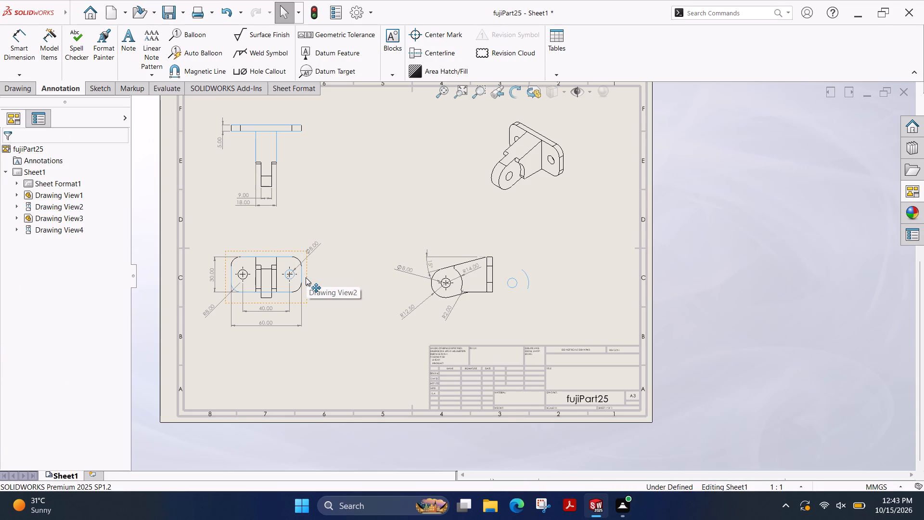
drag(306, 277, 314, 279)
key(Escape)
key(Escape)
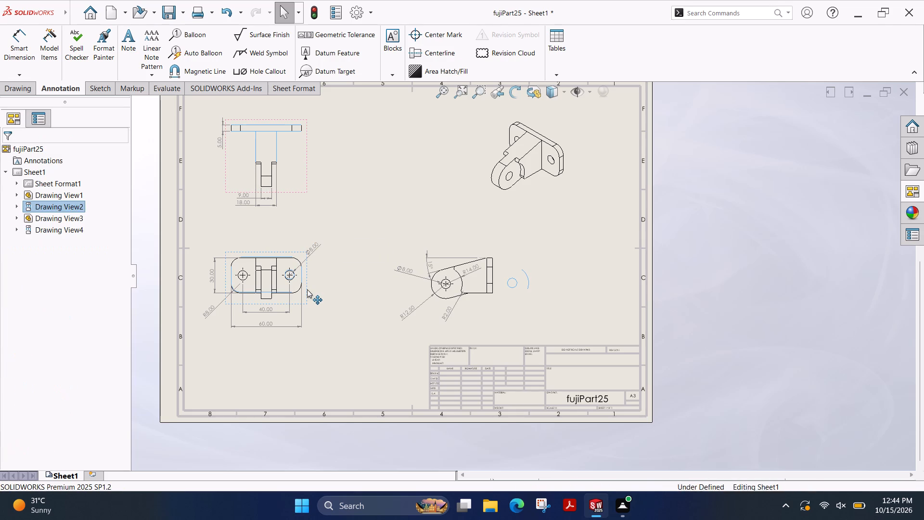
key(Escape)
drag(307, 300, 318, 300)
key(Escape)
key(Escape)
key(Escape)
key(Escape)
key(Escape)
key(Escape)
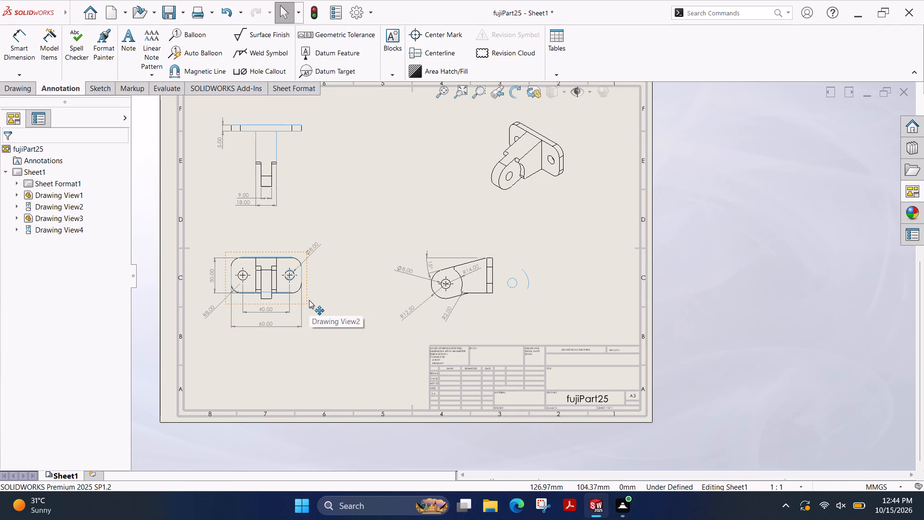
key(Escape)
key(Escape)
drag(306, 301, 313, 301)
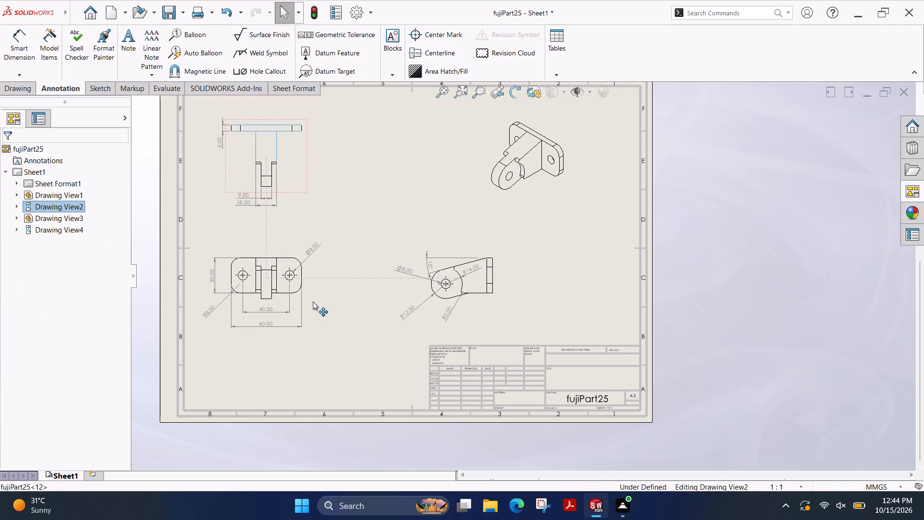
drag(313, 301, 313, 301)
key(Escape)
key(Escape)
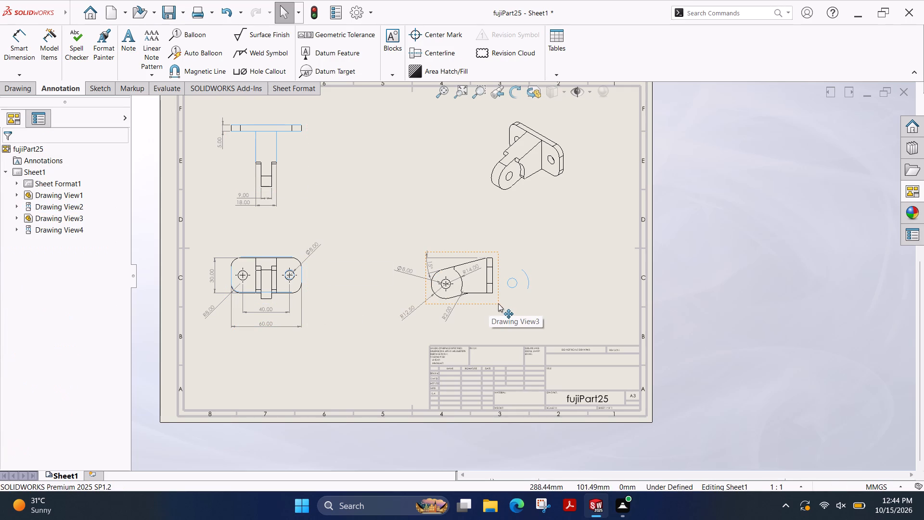
Move the top view sideways towards the sheet's middle, bringing the aligned front view along with it.
drag(307, 118, 310, 119)
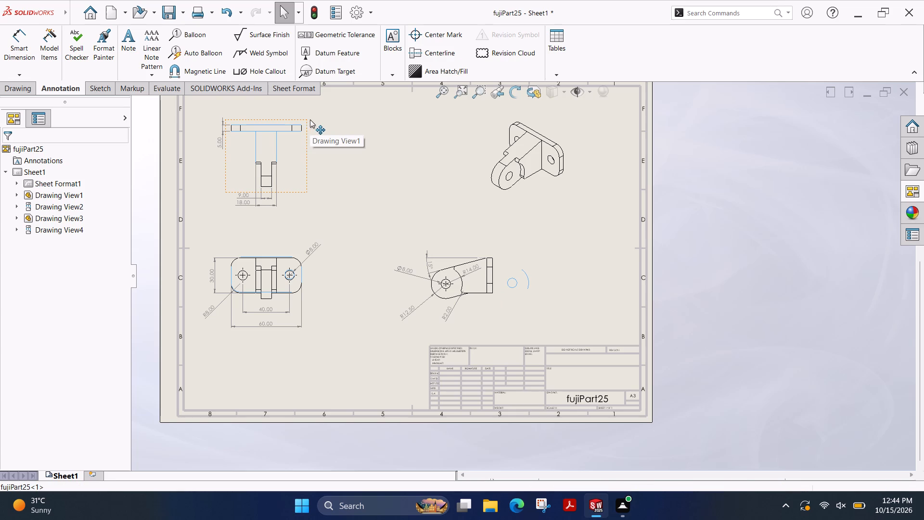
drag(310, 119, 330, 117)
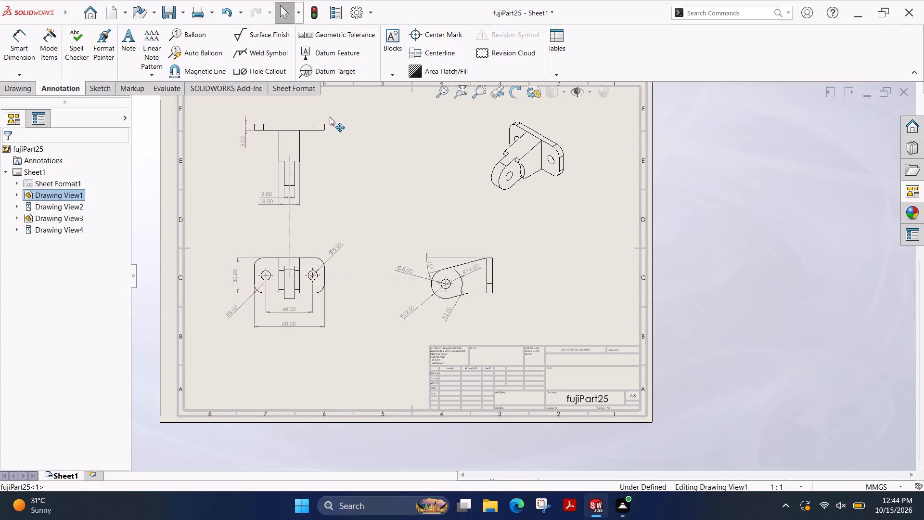
drag(330, 117, 341, 119)
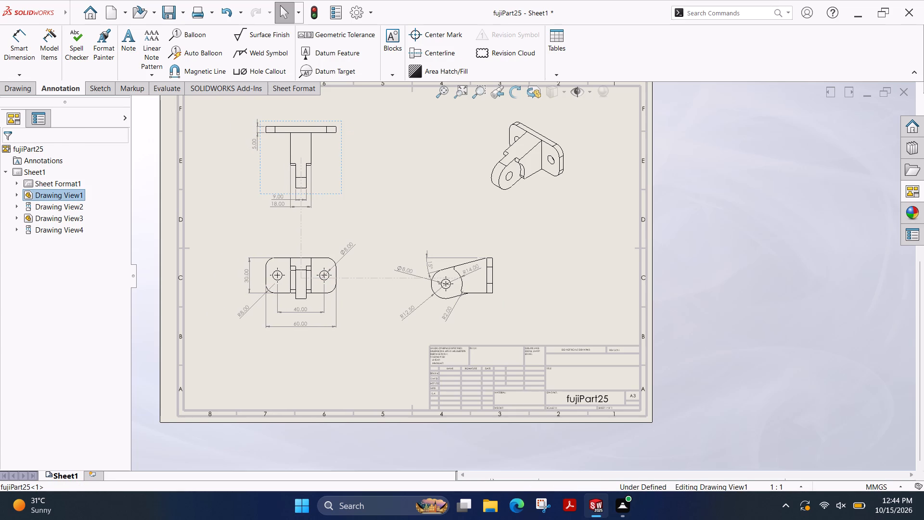
key(Escape)
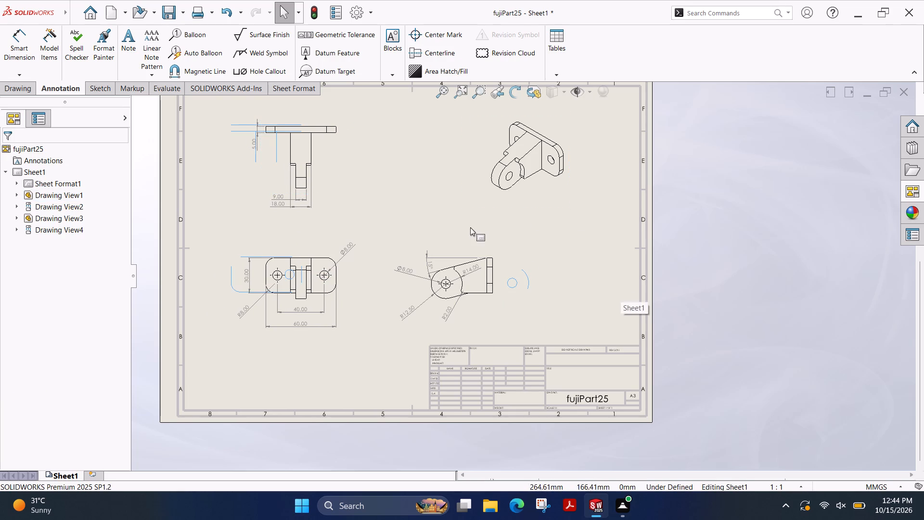
Save the drawing as fujiPart25 in the solid works folder inside fuji plot file on the Desktop.
scroll(462, 254, up, 3)
scroll(461, 253, down, 2)
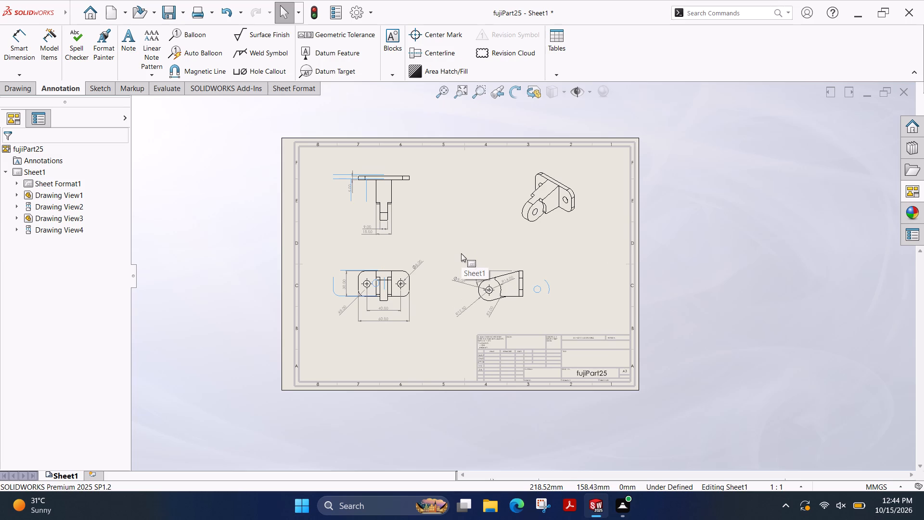
key(ctrl+s)
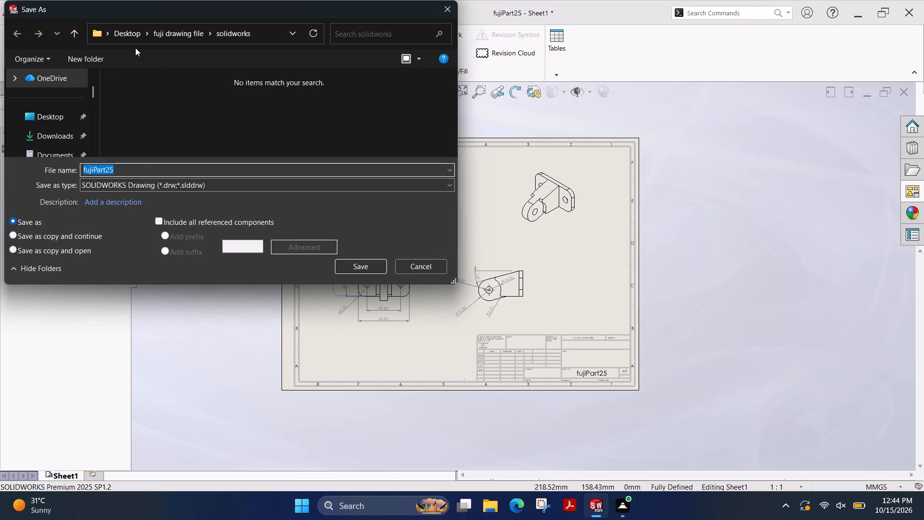
double_click(119, 34)
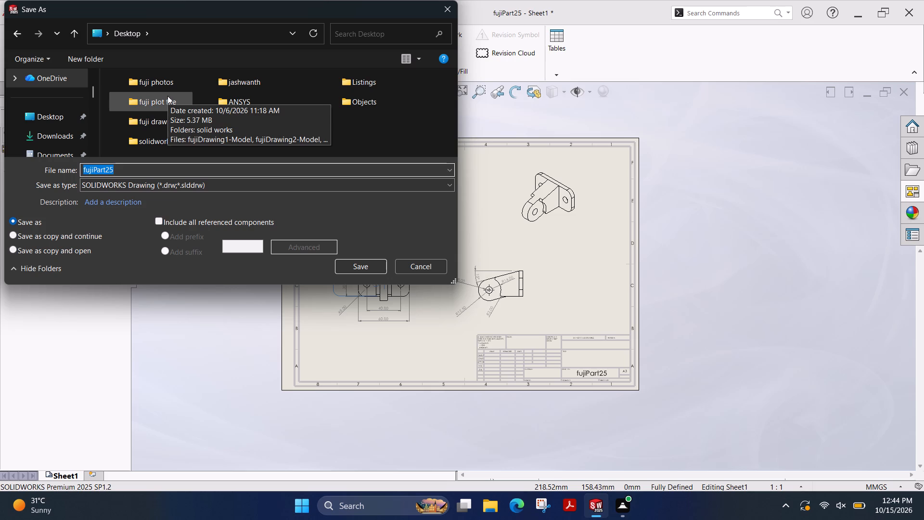
double_click(171, 100)
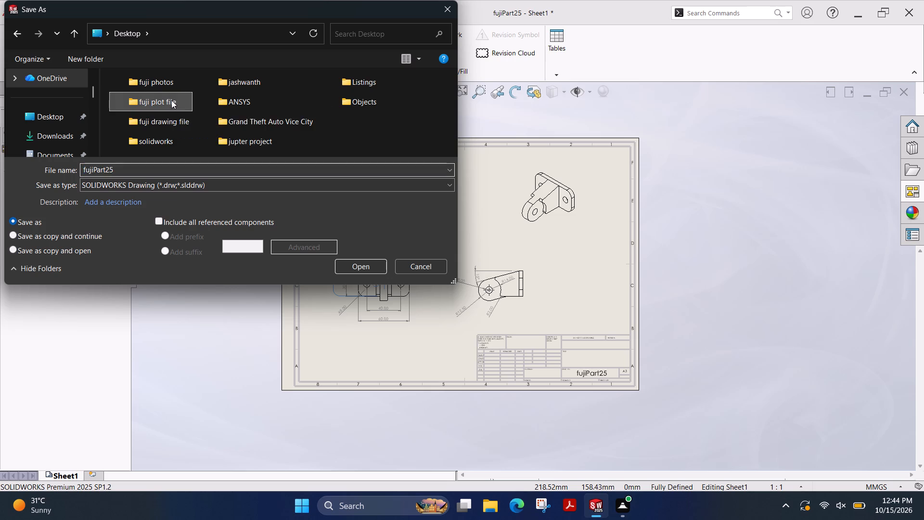
double_click(170, 101)
scroll(178, 102, down, 11)
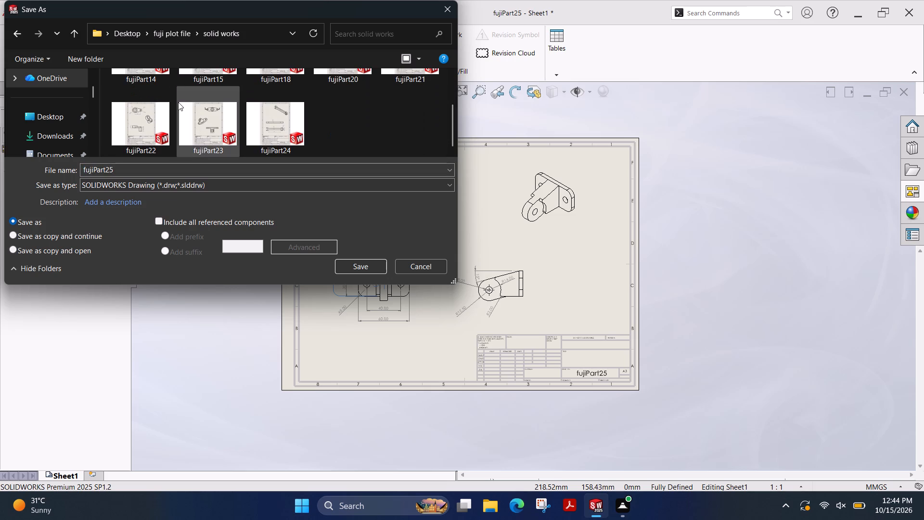
click(372, 268)
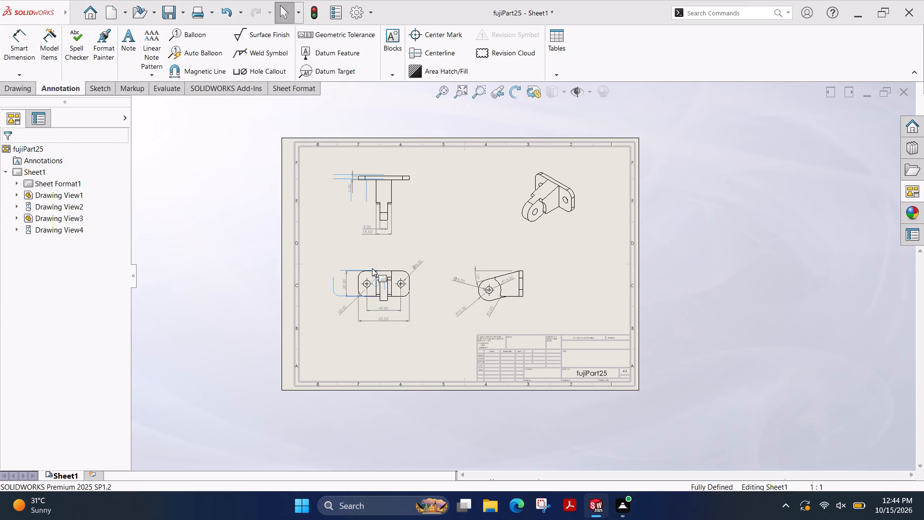
Examine the saved sheet, checking the stray blue lines beside the top and front views and the overall view layout.
scroll(355, 172, down, 4)
scroll(499, 199, down, 5)
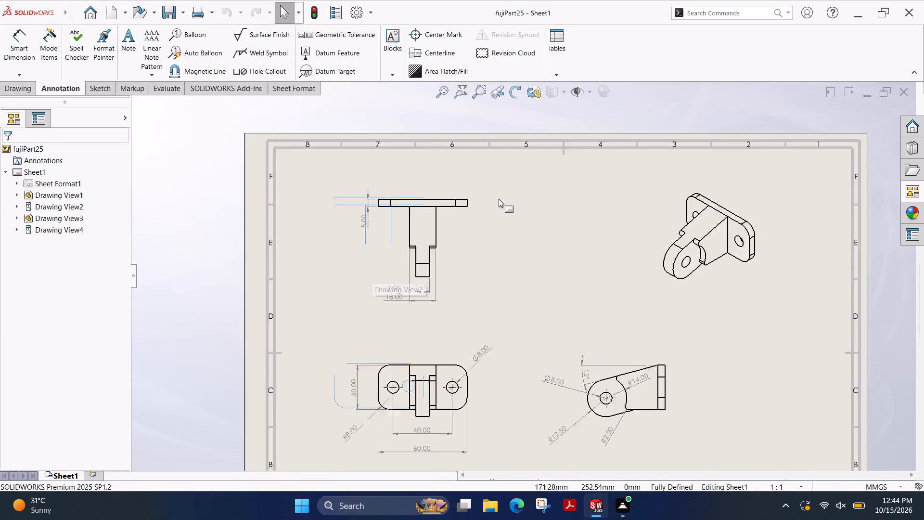
scroll(222, 225, up, 2)
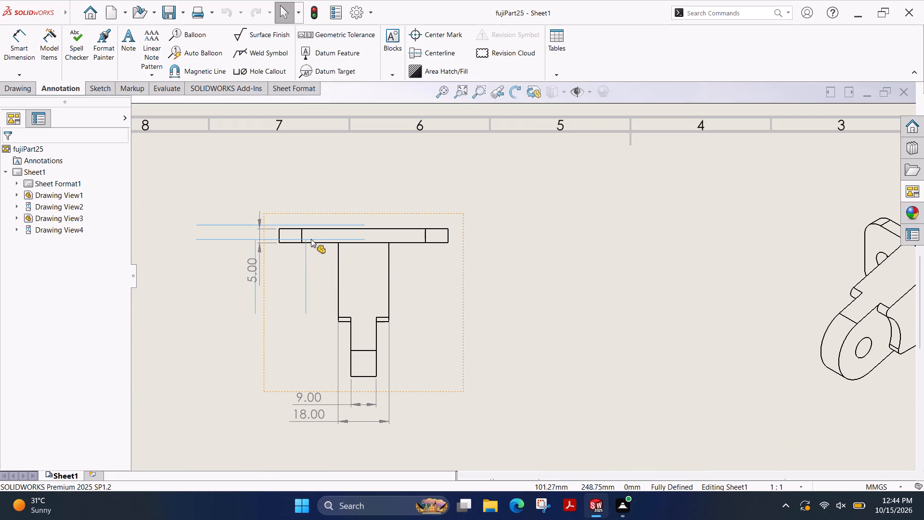
scroll(312, 255, down, 2)
scroll(312, 255, up, 4)
scroll(455, 279, up, 5)
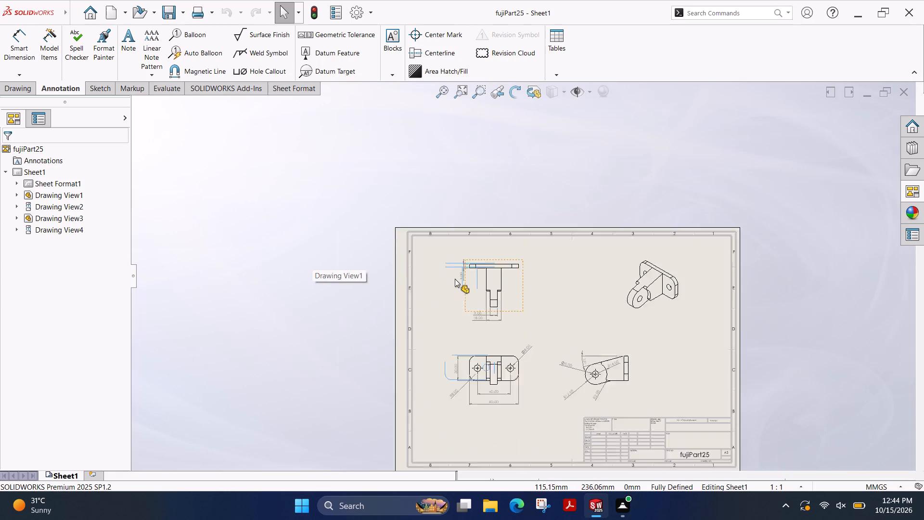
scroll(672, 314, up, 1)
scroll(613, 317, down, 2)
scroll(569, 311, down, 5)
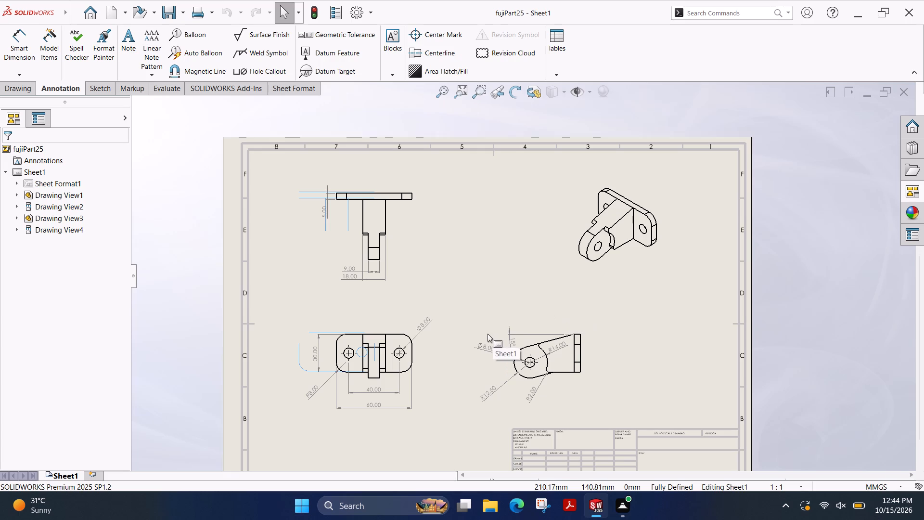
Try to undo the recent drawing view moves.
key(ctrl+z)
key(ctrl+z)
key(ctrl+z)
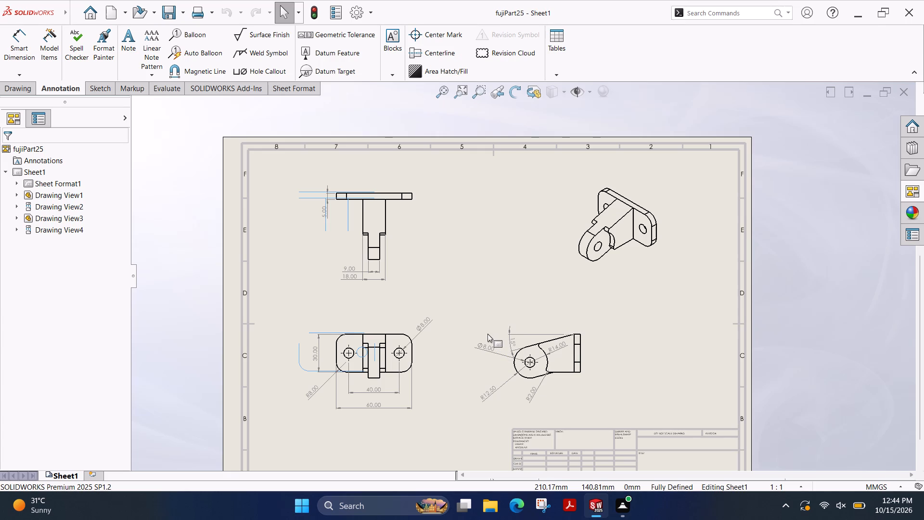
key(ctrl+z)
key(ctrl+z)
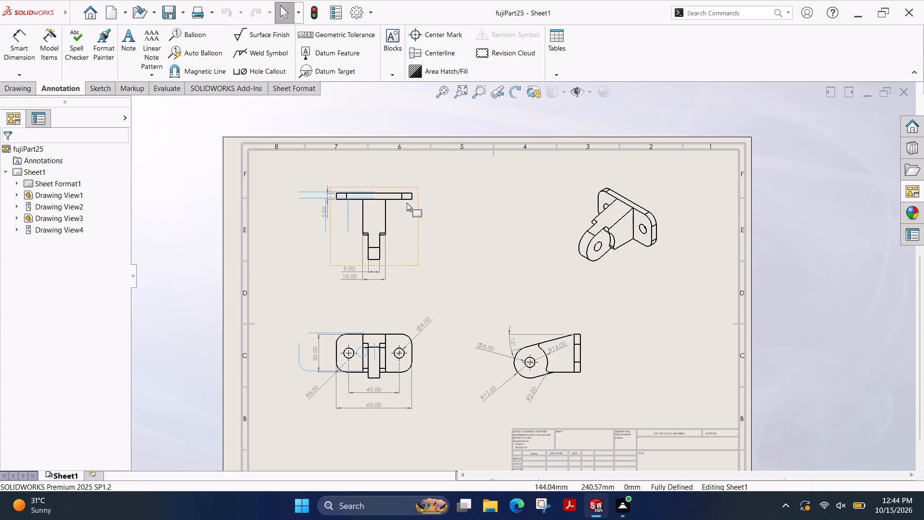
Nudge the top view slightly sideways, away from the isometric view, bringing the aligned front view along with it.
drag(415, 187, 410, 186)
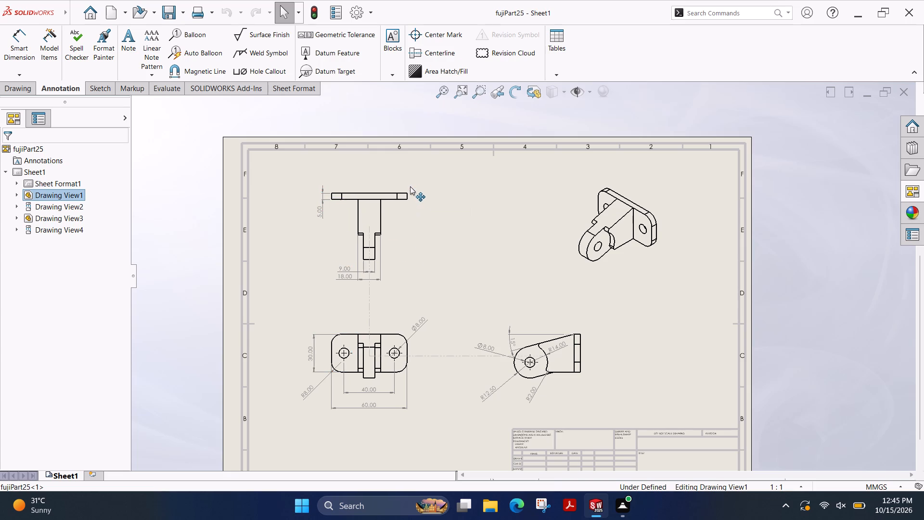
drag(410, 186, 409, 186)
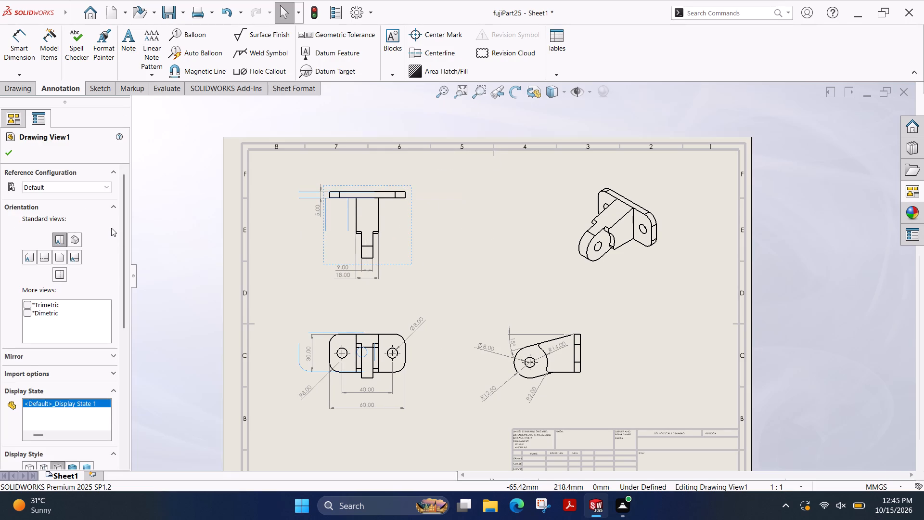
key(Escape)
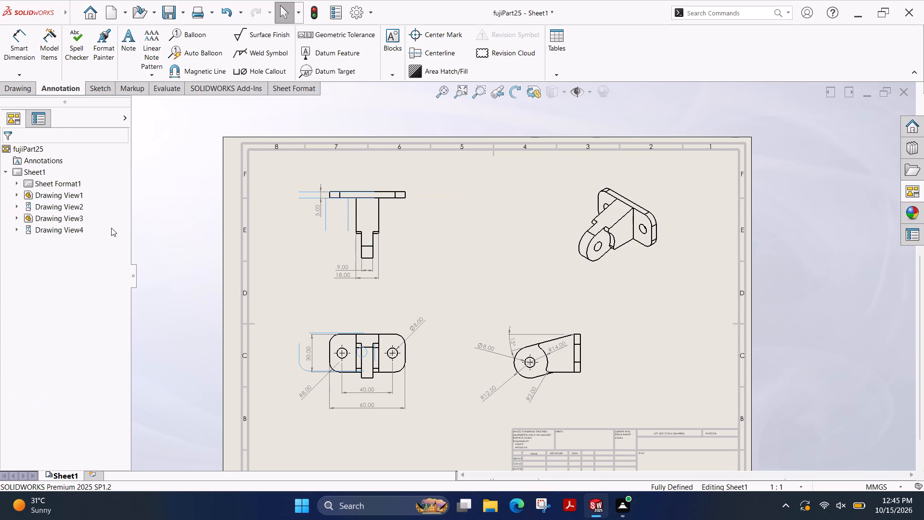